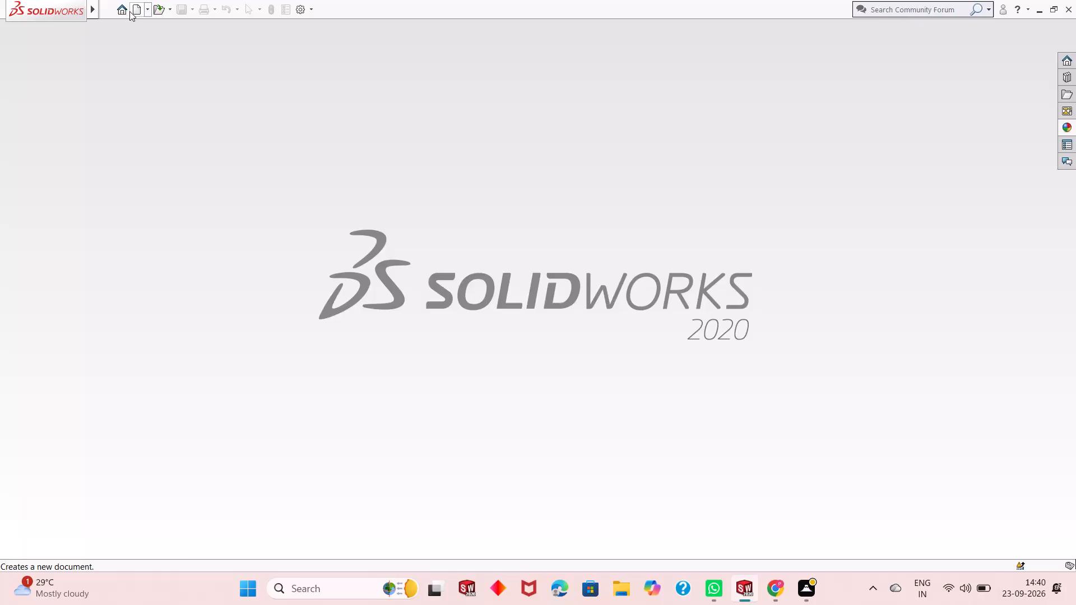
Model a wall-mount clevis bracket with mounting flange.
Create a new part document.
{"action": "double_click", "coordinate": [279, 302]}
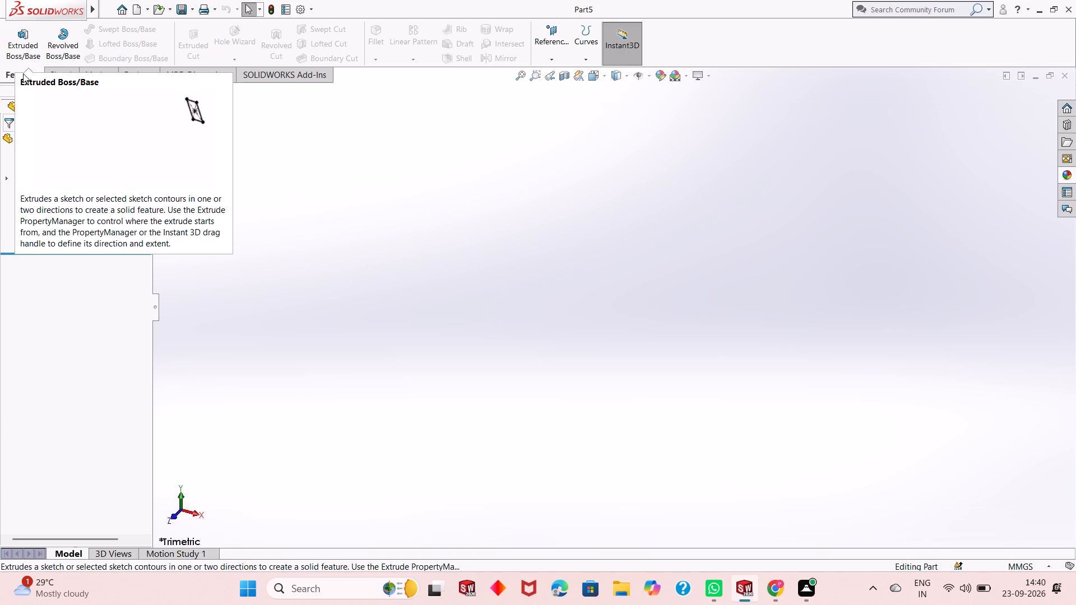
Open a sketch on the Right Plane and draw a center rectangle about 242 by 141 mm, centred on the origin.
{"action": "left_click", "coordinate": [66, 75]}
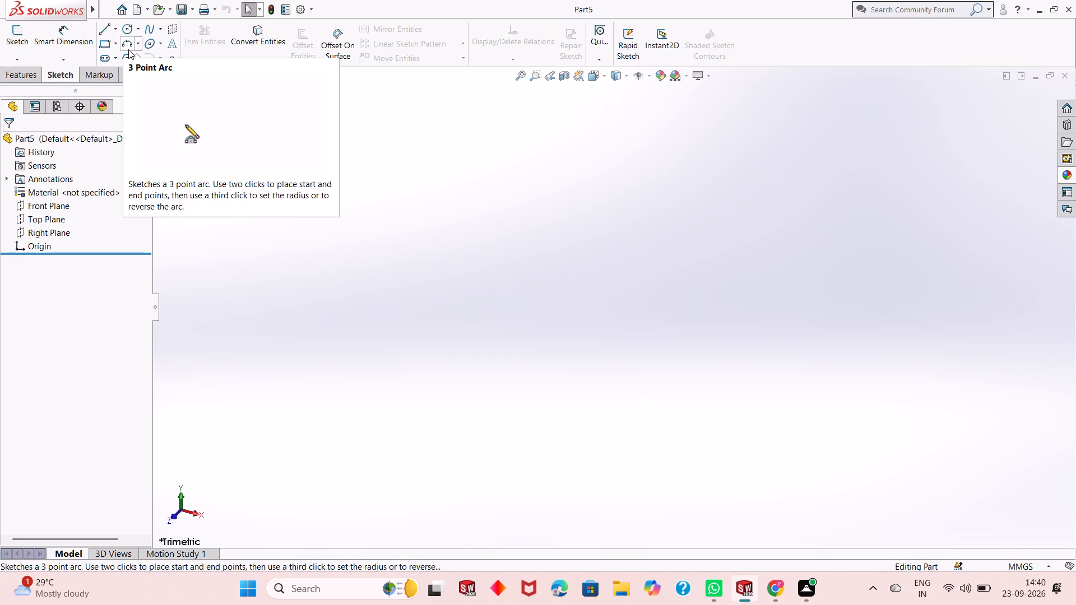
{"action": "left_click", "coordinate": [22, 77]}
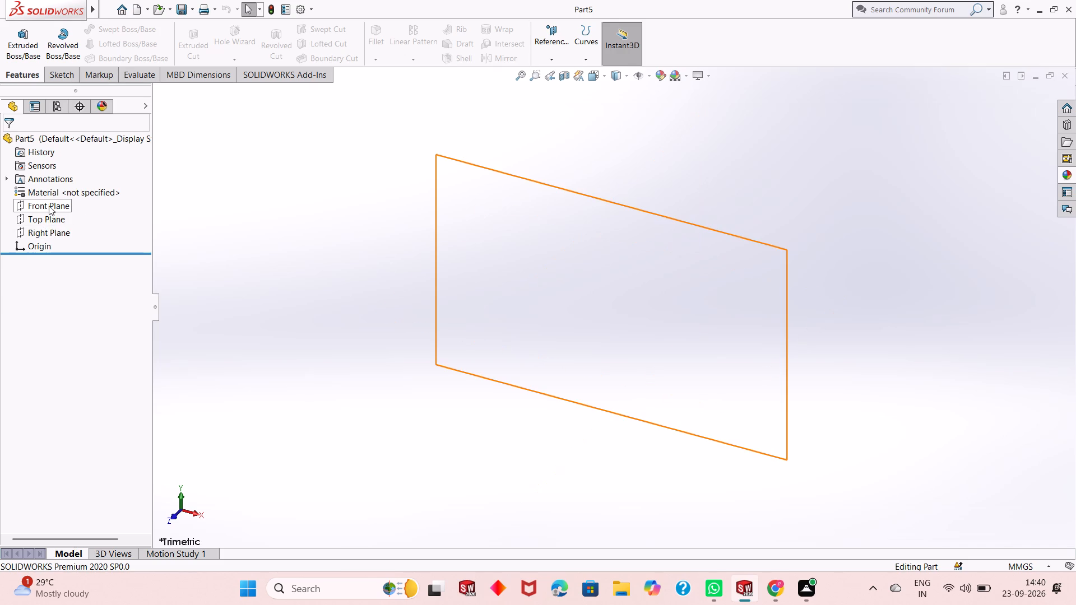
{"action": "left_click", "coordinate": [58, 231]}
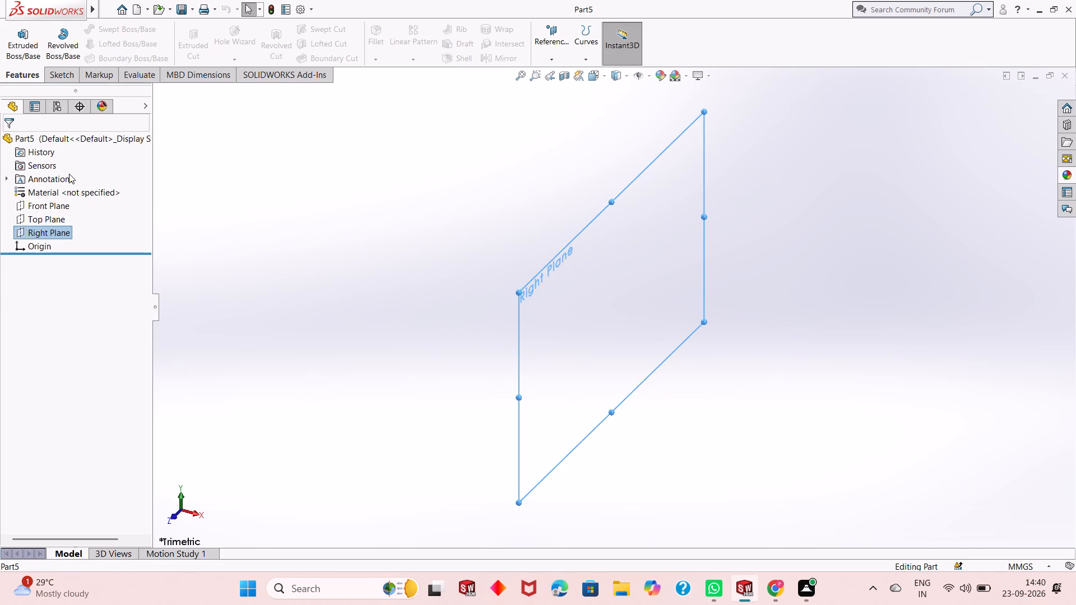
{"action": "left_click", "coordinate": [54, 230]}
{"action": "left_click", "coordinate": [63, 212]}
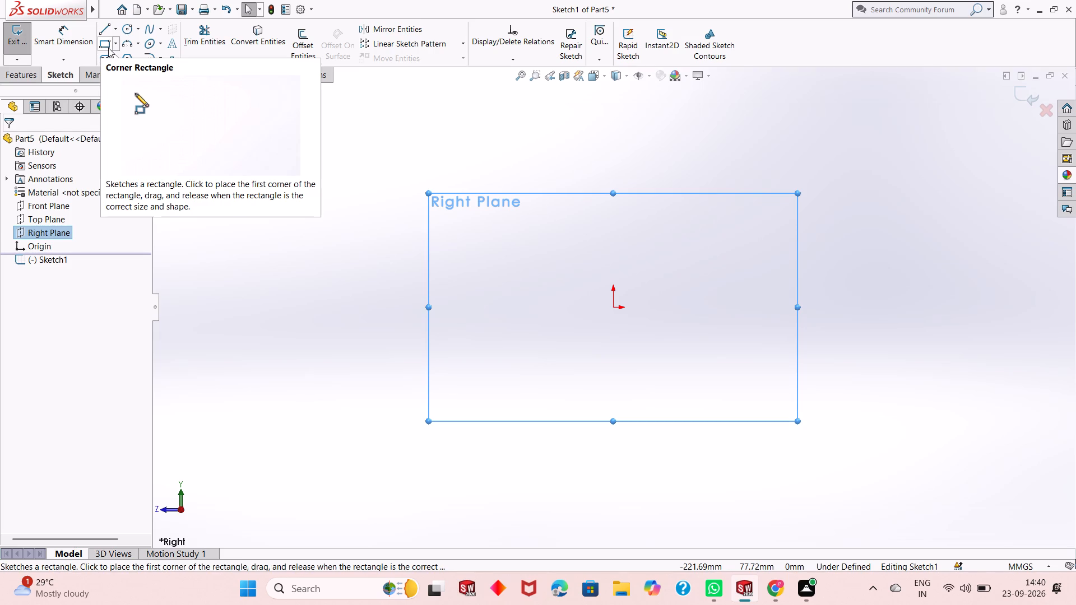
{"action": "left_click", "coordinate": [113, 43]}
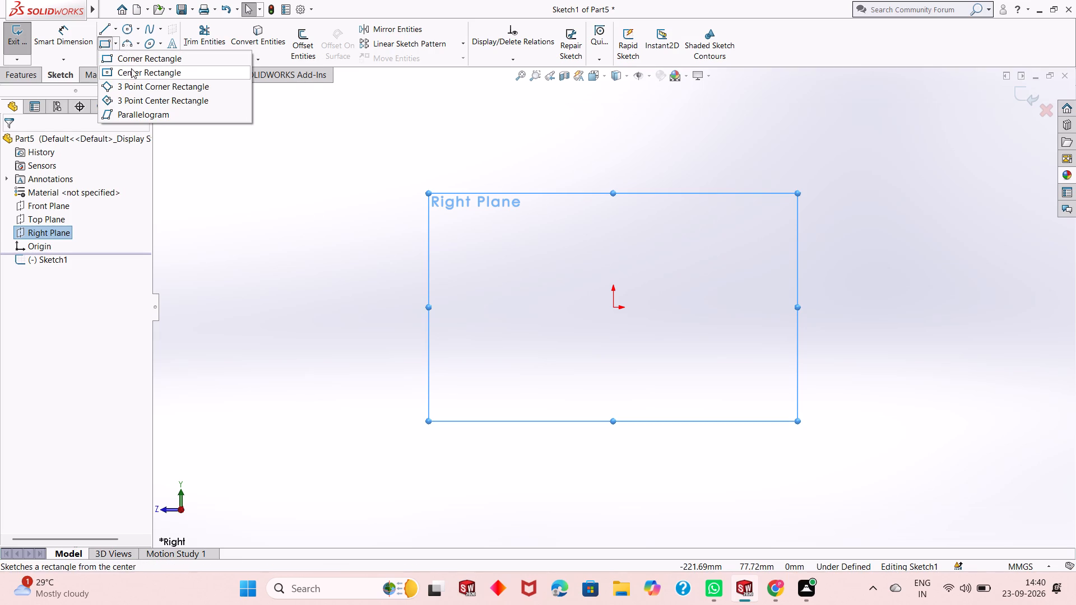
{"action": "left_click", "coordinate": [131, 68]}
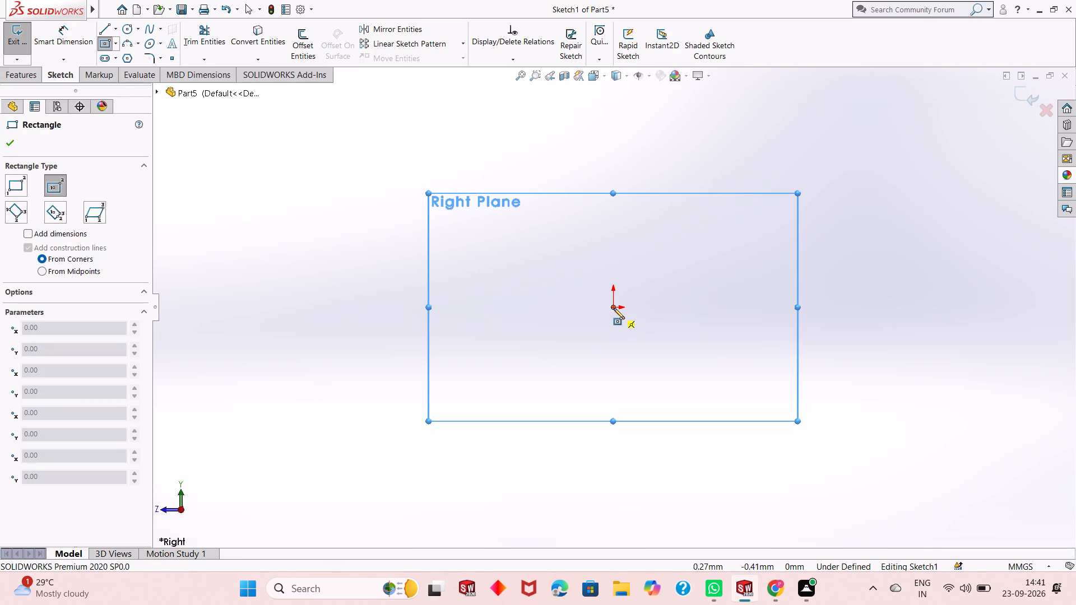
{"action": "left_click", "coordinate": [614, 308]}
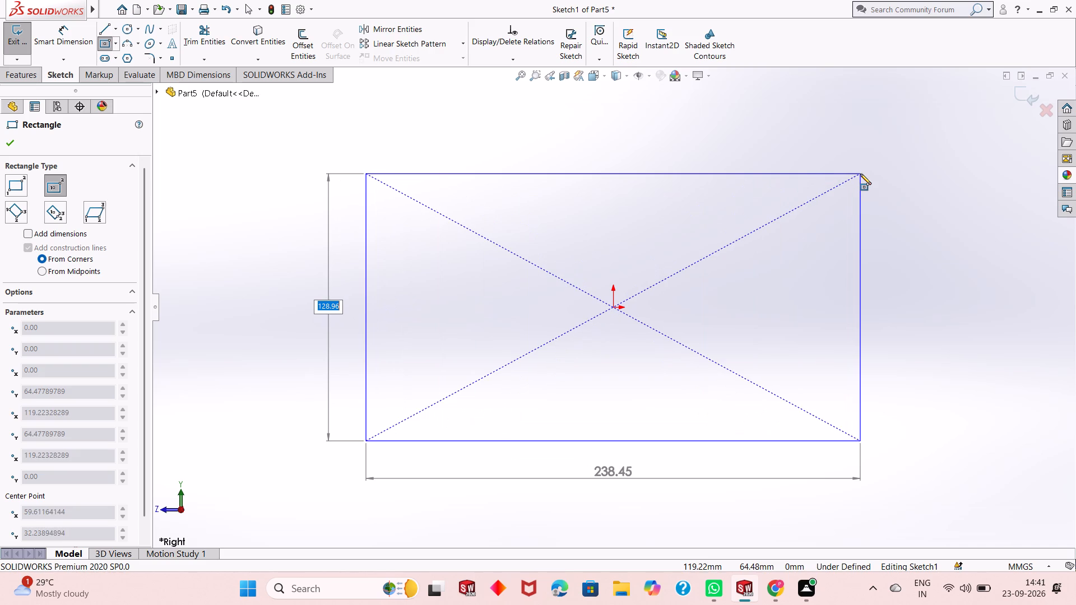
{"action": "left_click", "coordinate": [864, 161]}
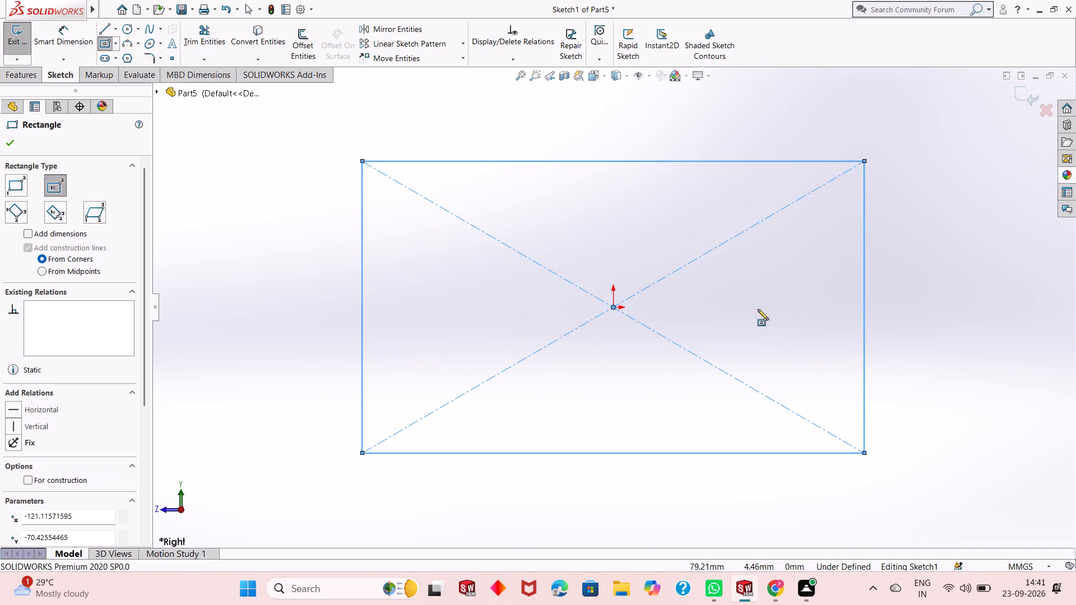
{"action": "right_click", "coordinate": [273, 198]}
{"action": "left_click", "coordinate": [335, 208]}
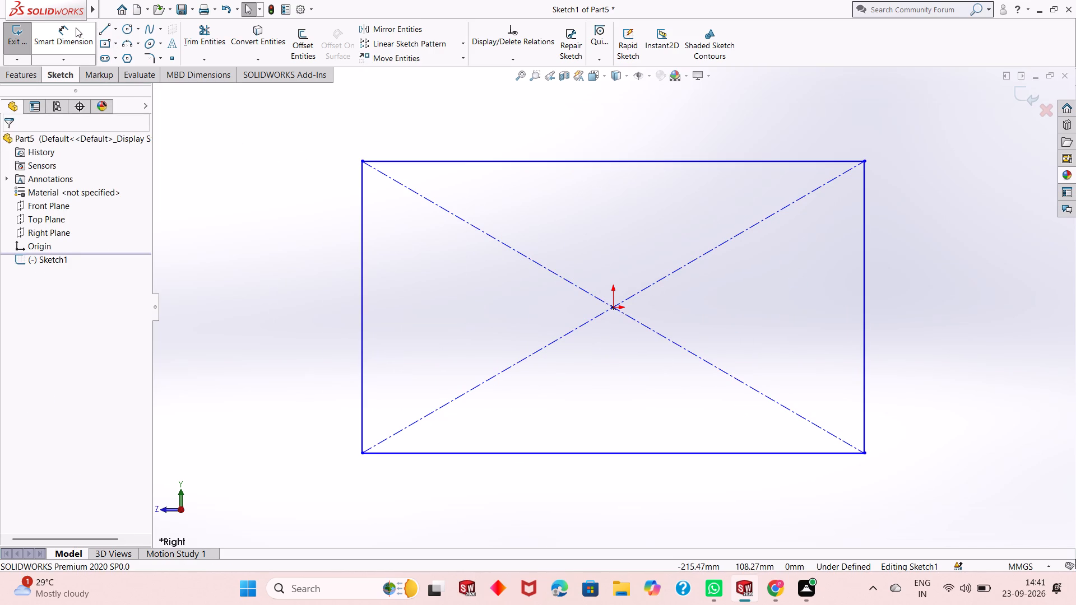
Dimension the rectangle's bottom edge to 100 mm and its vertical side to 80 mm.
{"action": "left_click", "coordinate": [69, 41]}
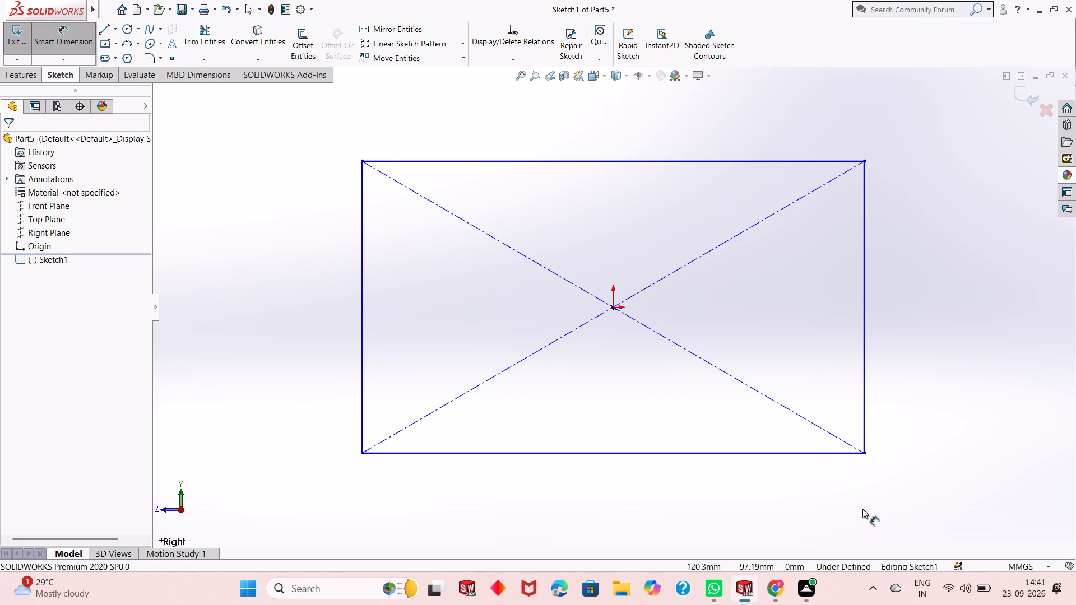
{"action": "left_click", "coordinate": [670, 456]}
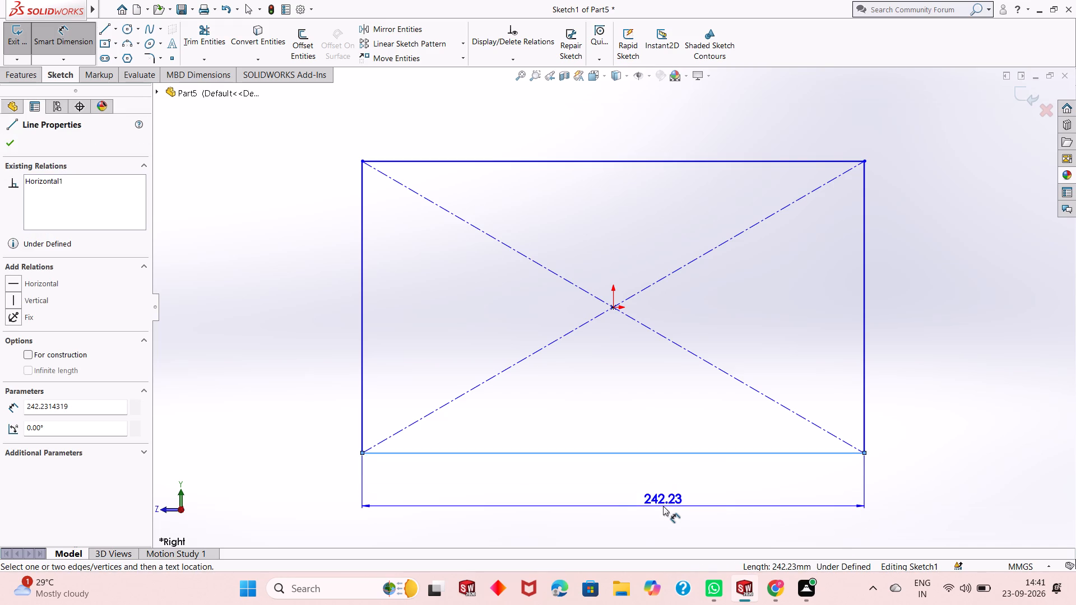
{"action": "left_click", "coordinate": [663, 506]}
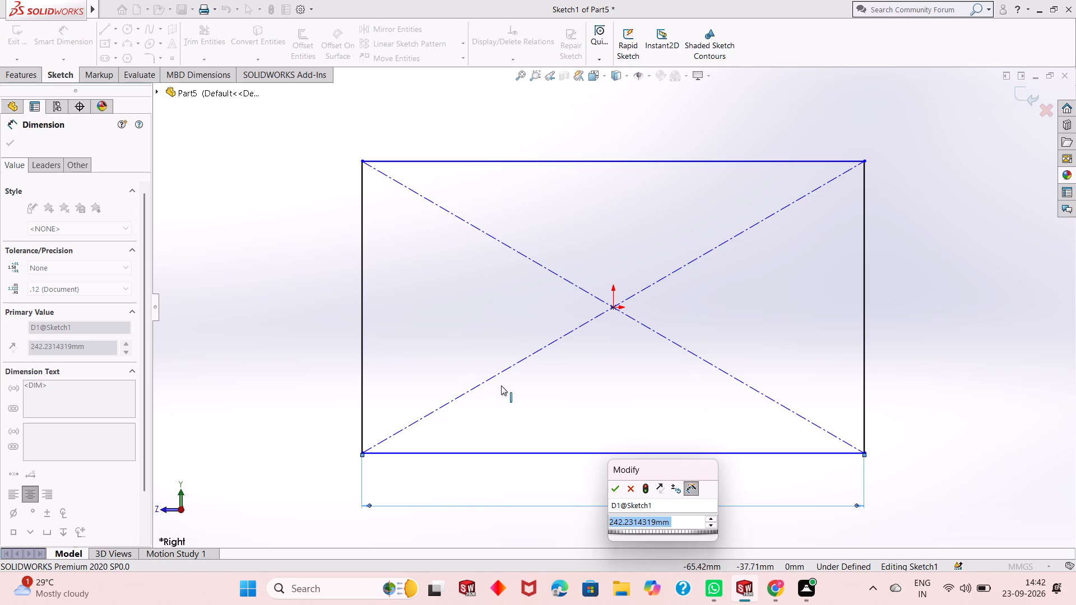
{"action": "type", "text": "100"}
{"action": "key", "text": "Return"}
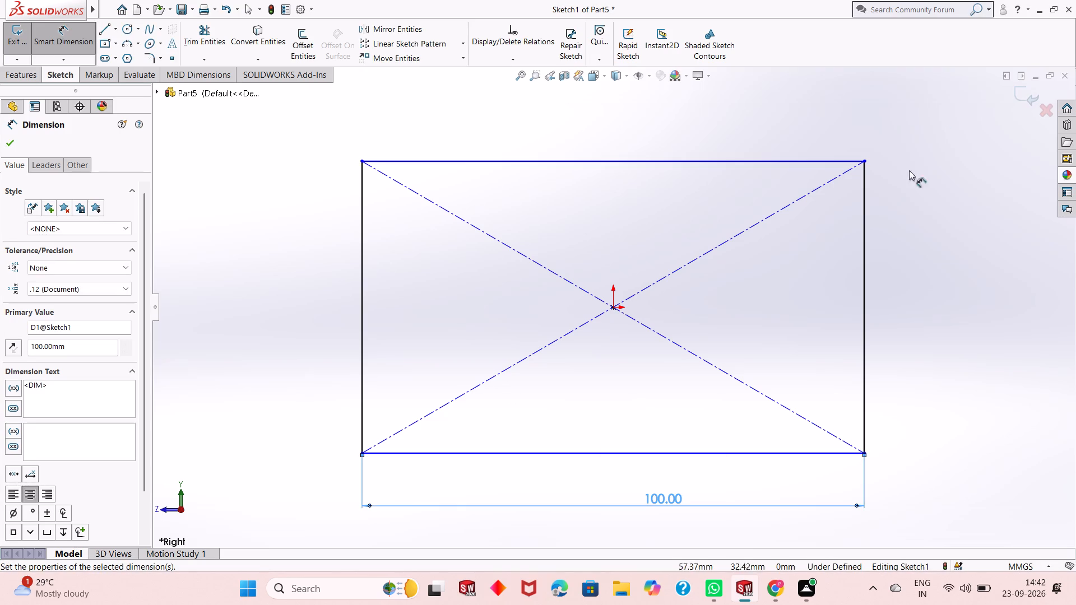
{"action": "left_click", "coordinate": [865, 264]}
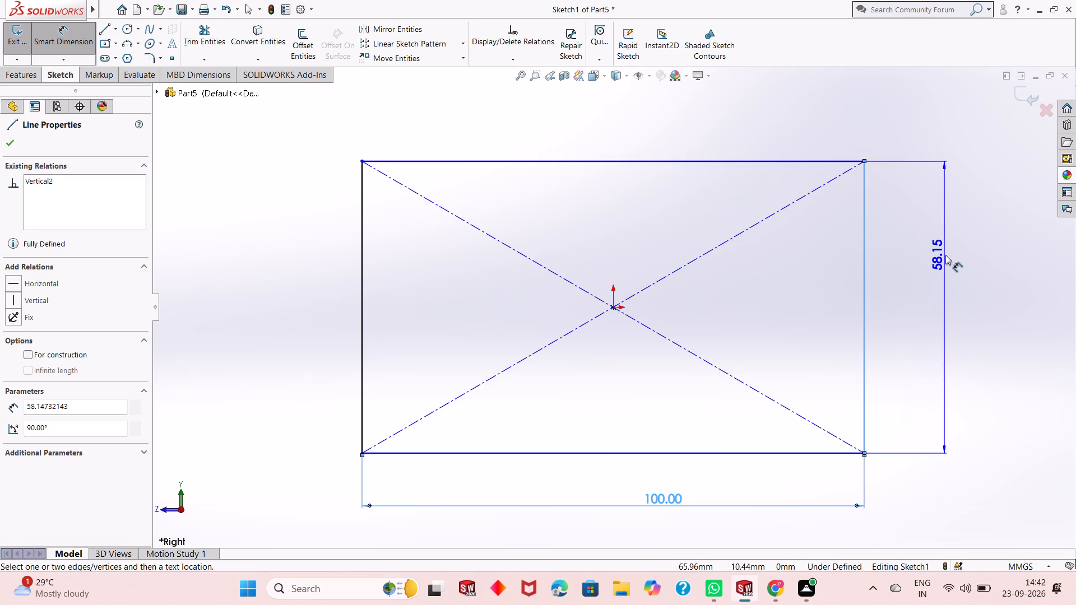
{"action": "left_click", "coordinate": [945, 255]}
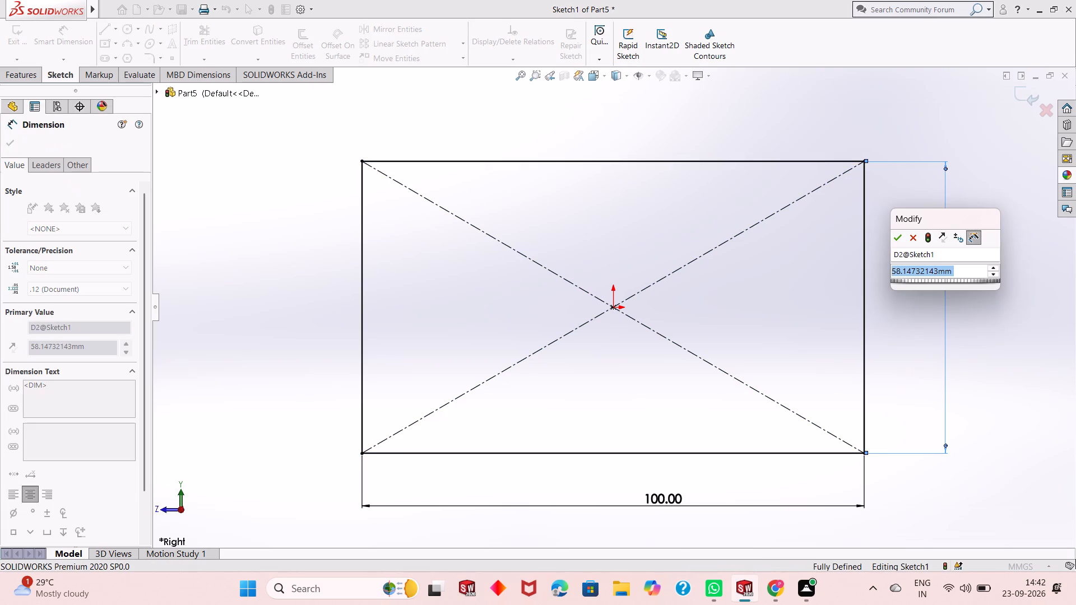
{"action": "type", "text": "80"}
{"action": "key", "text": "Return"}
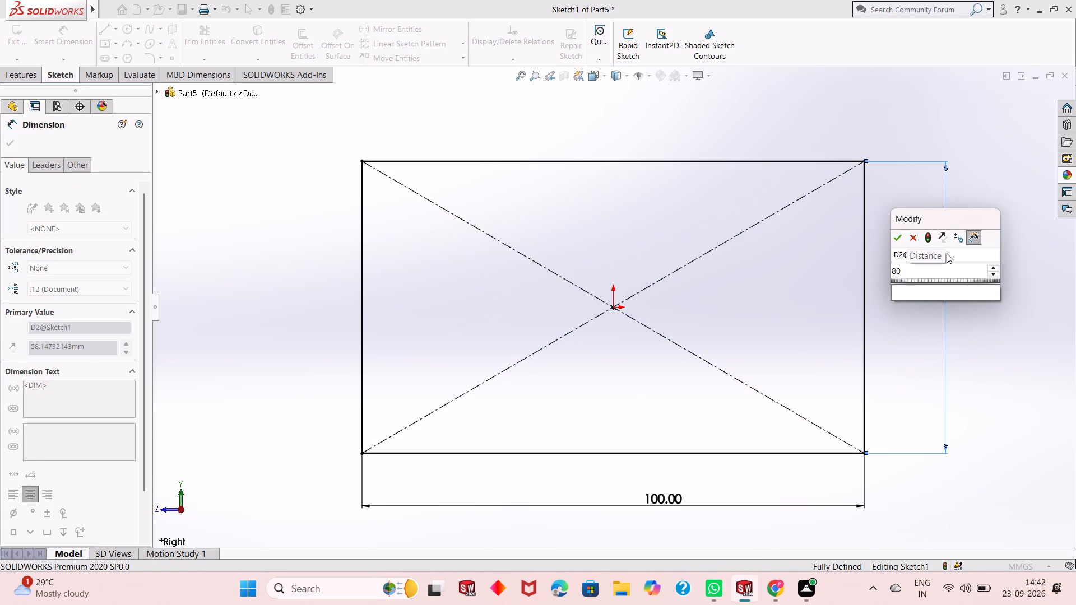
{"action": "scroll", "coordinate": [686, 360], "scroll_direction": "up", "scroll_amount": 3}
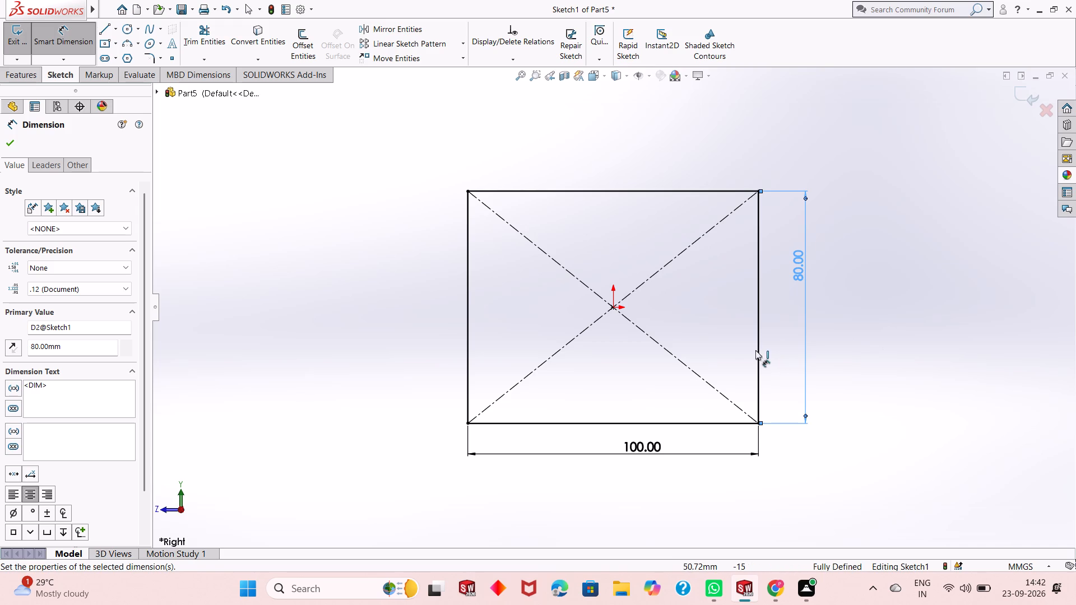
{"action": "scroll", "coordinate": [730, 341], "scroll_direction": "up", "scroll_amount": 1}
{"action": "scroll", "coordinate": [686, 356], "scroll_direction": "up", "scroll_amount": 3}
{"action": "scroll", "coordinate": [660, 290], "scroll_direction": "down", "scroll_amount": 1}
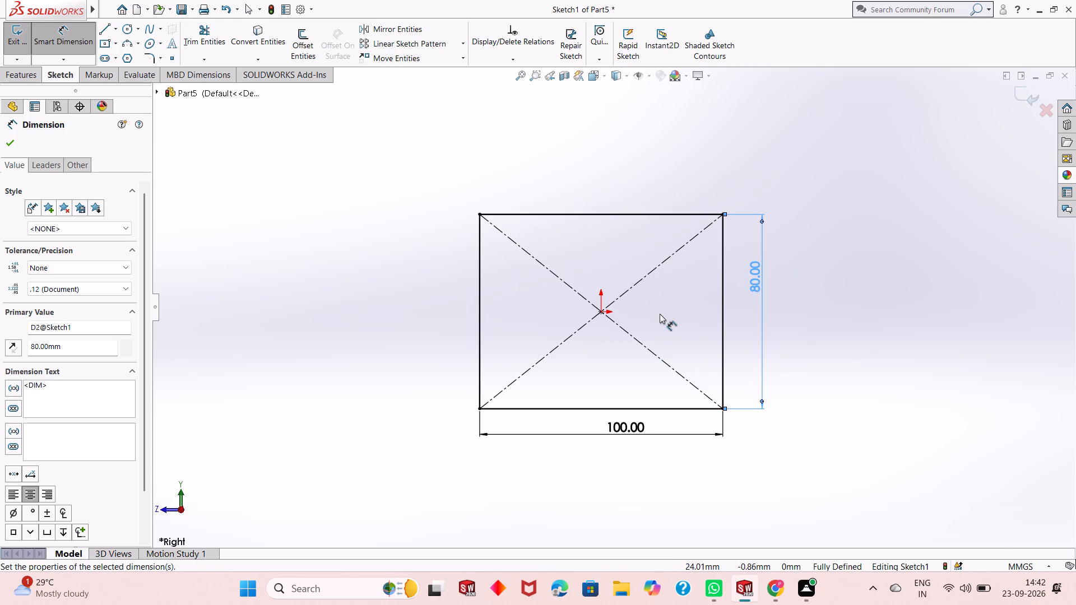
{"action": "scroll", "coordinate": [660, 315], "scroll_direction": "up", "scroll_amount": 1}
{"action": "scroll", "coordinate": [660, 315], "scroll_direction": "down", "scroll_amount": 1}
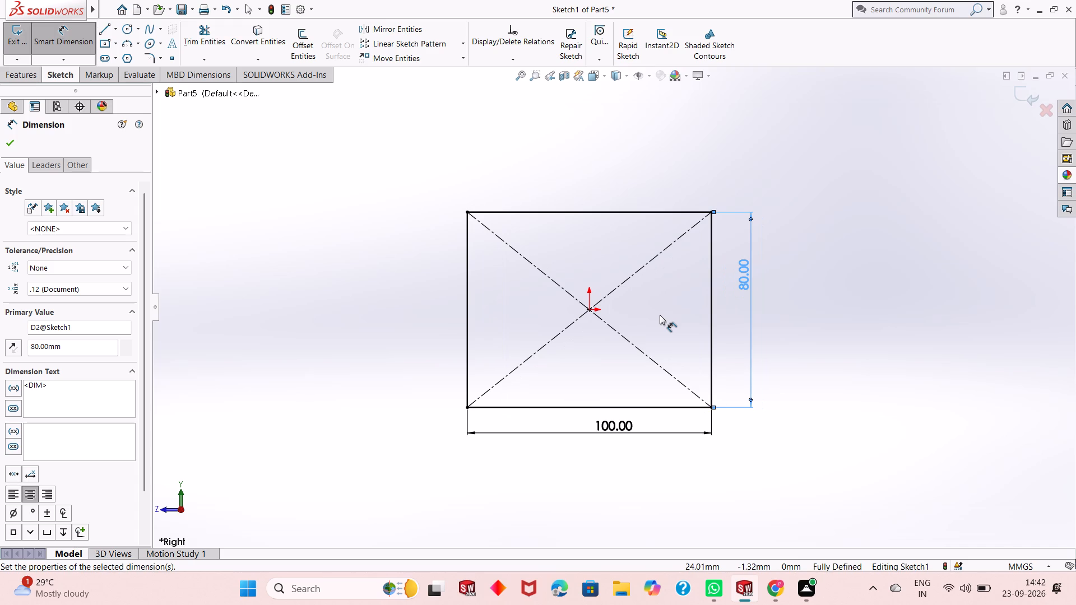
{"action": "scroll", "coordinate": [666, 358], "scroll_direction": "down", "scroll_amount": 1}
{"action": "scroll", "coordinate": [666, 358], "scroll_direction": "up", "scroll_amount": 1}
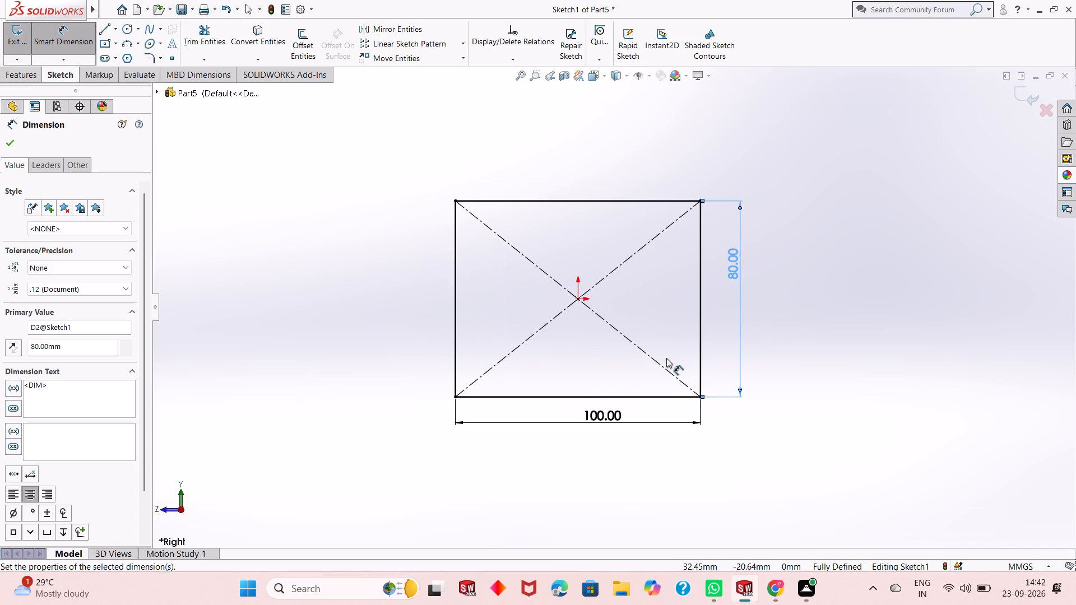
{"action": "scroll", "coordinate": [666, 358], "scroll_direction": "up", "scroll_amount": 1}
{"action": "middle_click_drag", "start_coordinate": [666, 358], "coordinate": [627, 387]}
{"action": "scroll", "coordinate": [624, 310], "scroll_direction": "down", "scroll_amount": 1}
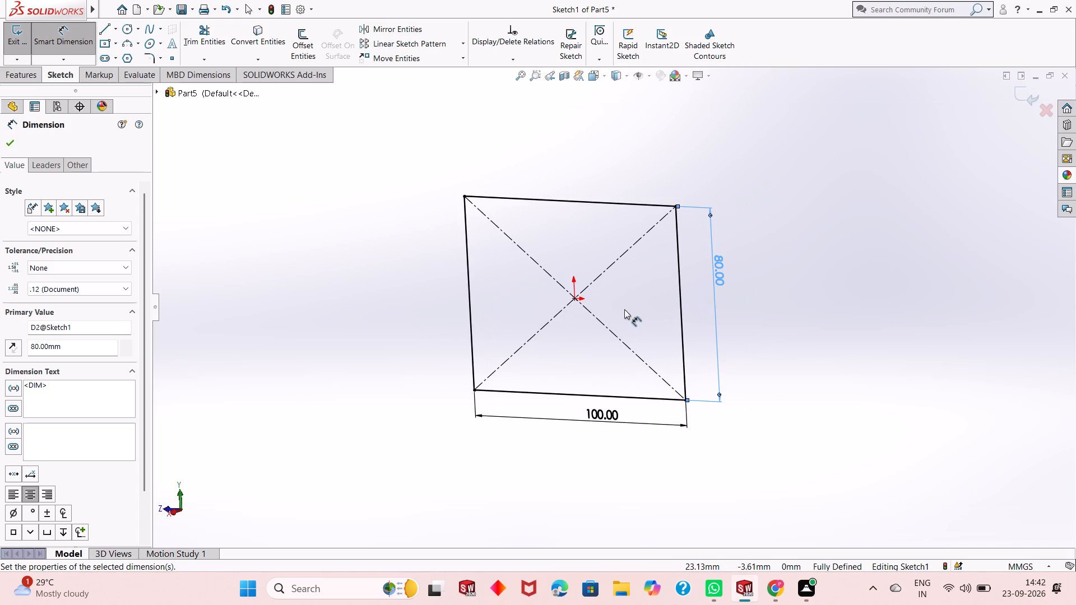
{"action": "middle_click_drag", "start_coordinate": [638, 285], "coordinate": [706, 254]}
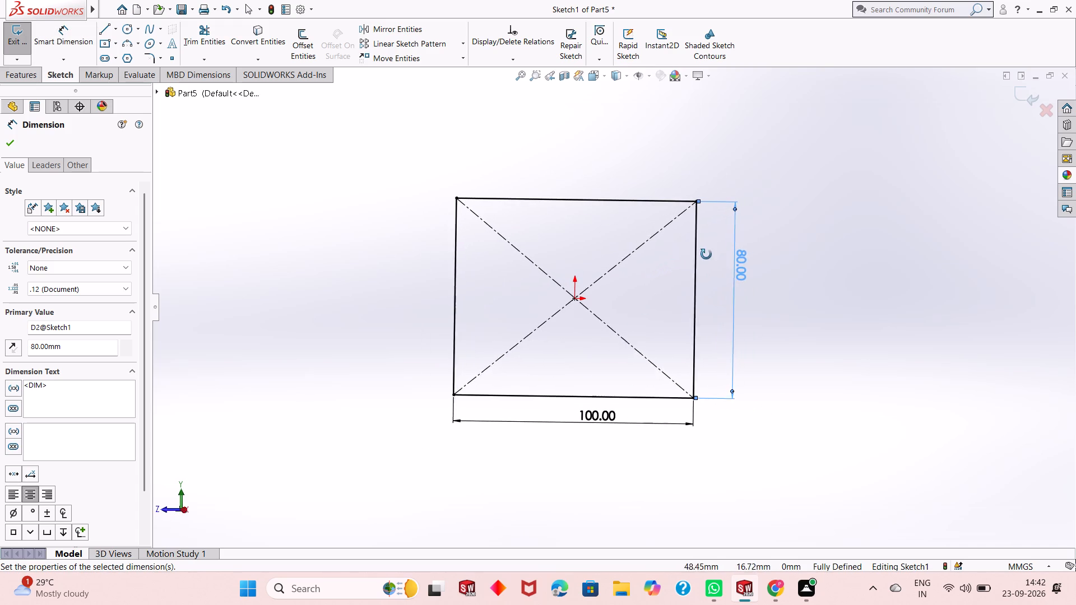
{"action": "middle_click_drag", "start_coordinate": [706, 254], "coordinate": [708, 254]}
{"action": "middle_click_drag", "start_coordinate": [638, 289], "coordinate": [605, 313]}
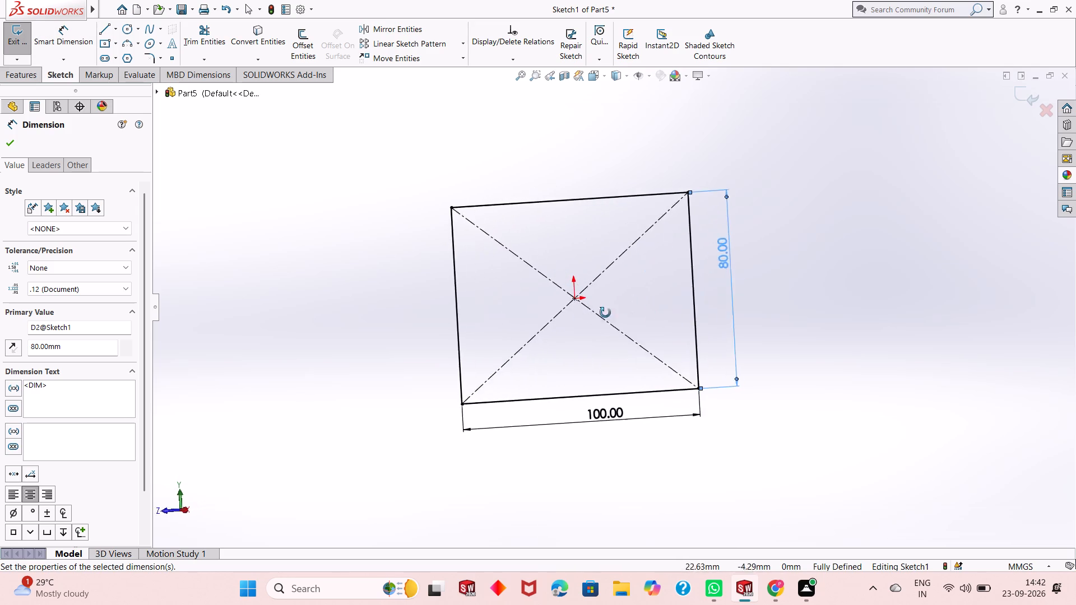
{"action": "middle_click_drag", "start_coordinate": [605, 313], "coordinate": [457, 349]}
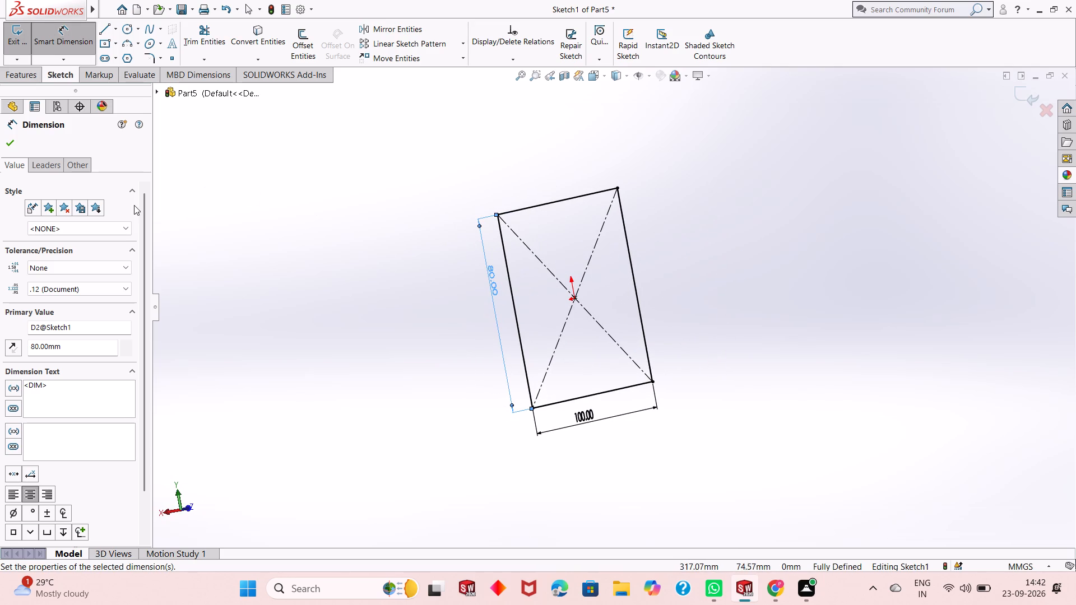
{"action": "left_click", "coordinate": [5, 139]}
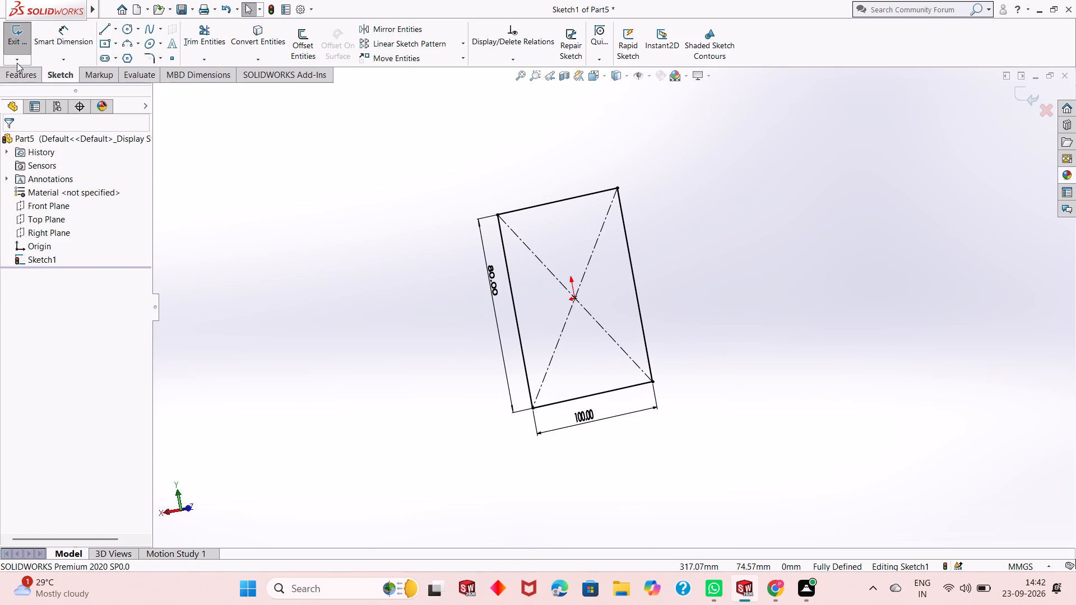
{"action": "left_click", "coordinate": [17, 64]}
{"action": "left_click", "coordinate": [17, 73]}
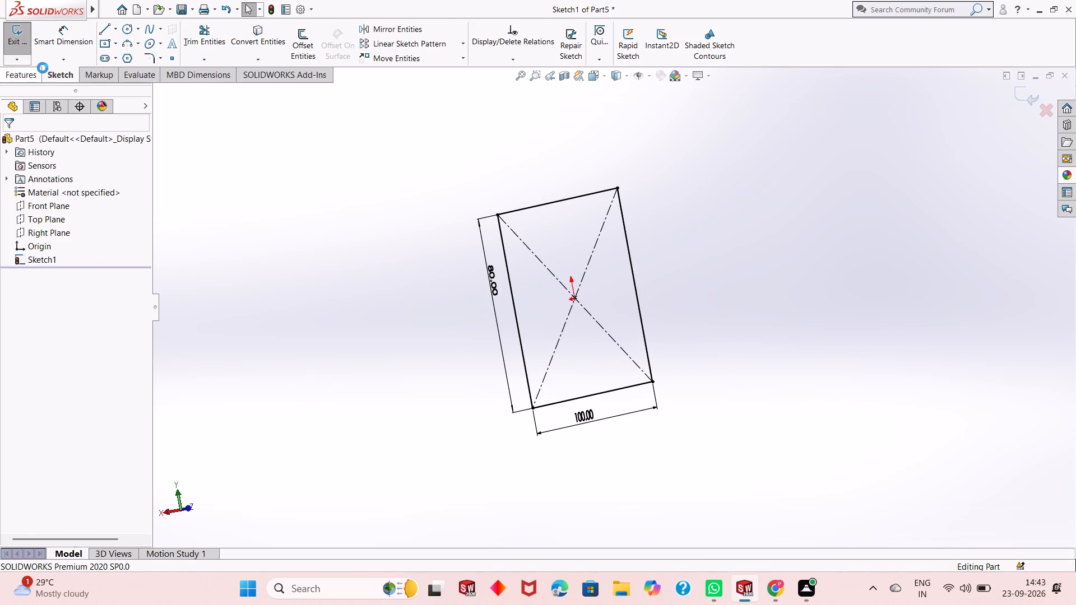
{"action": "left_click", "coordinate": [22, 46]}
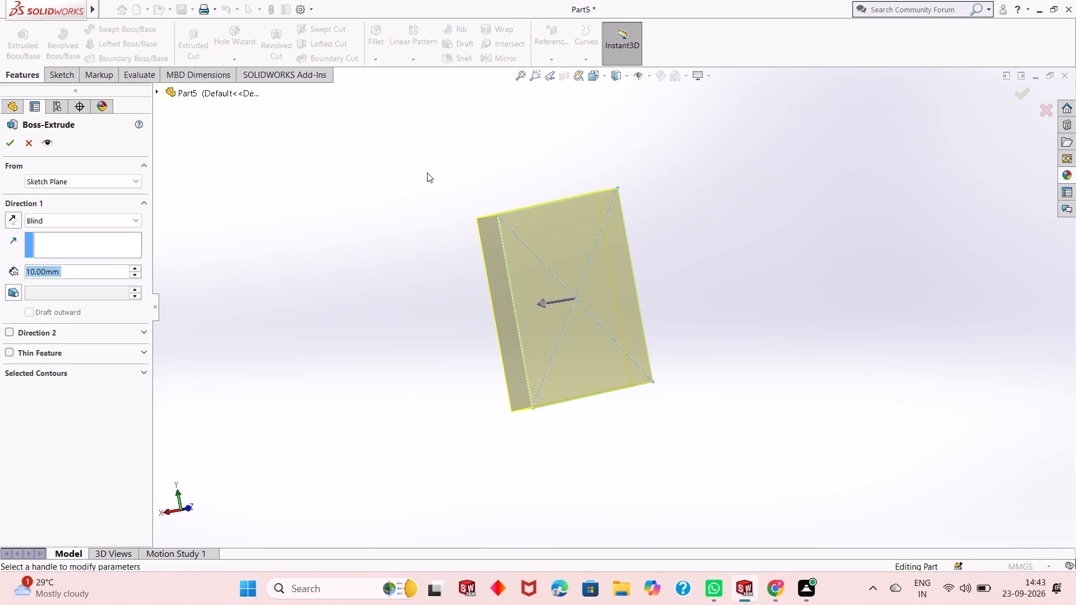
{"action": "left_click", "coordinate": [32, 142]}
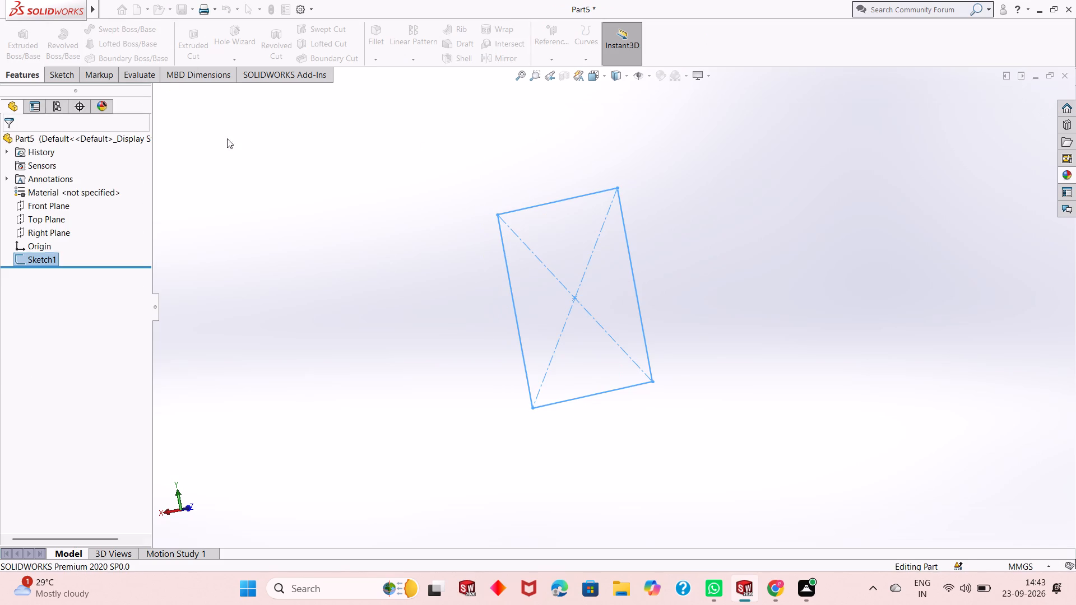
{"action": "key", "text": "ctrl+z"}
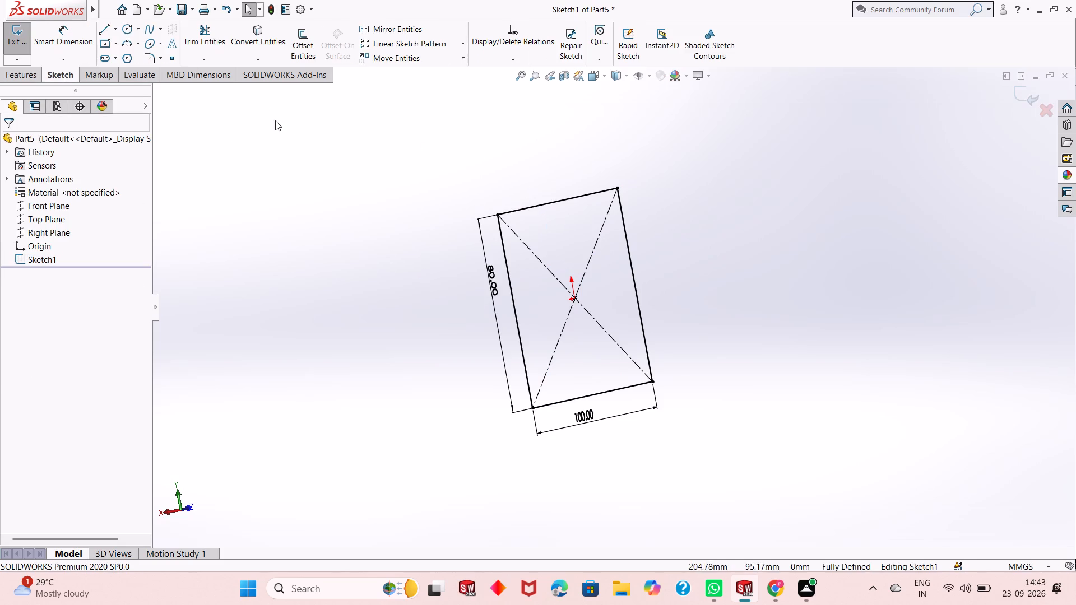
Extrude the 100 by 80 mm rectangle as a blind boss 18 mm deep.
{"action": "left_click", "coordinate": [15, 74]}
{"action": "left_click", "coordinate": [18, 50]}
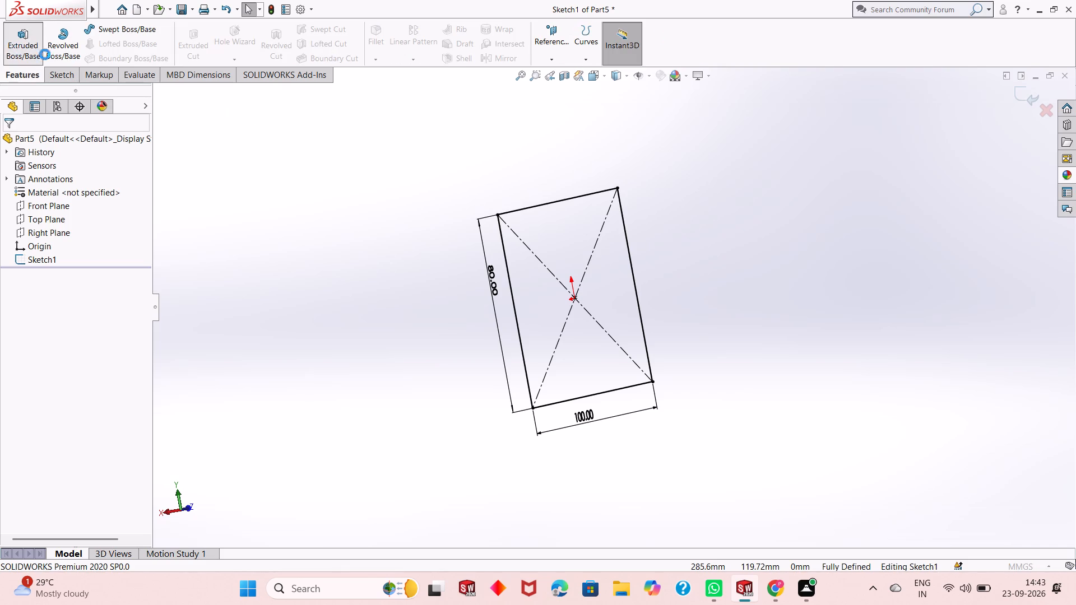
{"action": "middle_click_drag", "start_coordinate": [396, 290], "coordinate": [541, 268]}
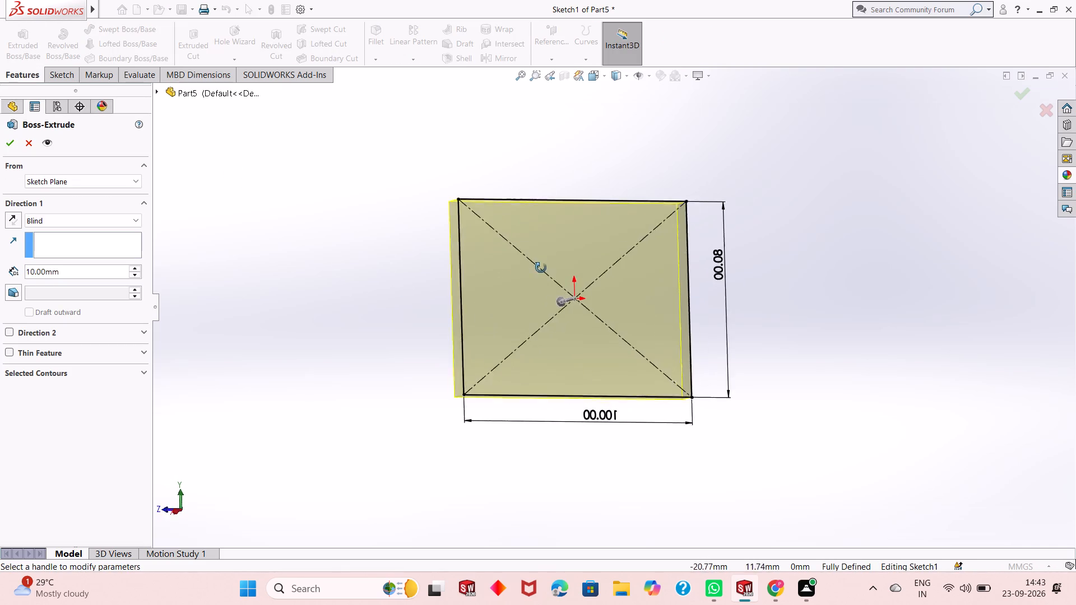
{"action": "middle_click_drag", "start_coordinate": [541, 268], "coordinate": [652, 278]}
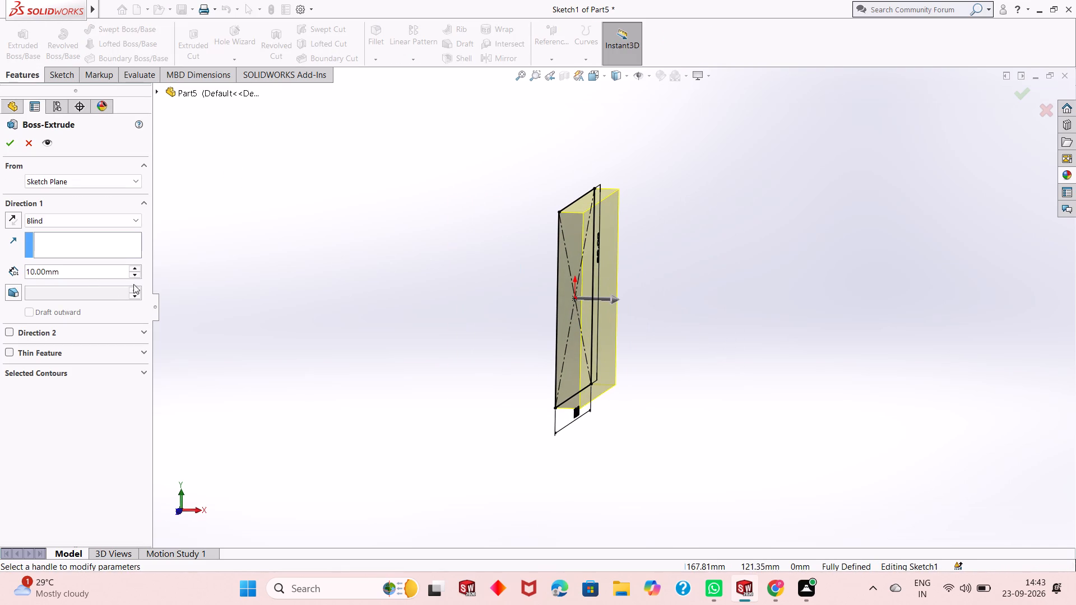
{"action": "double_click", "coordinate": [76, 274]}
{"action": "type", "text": "18"}
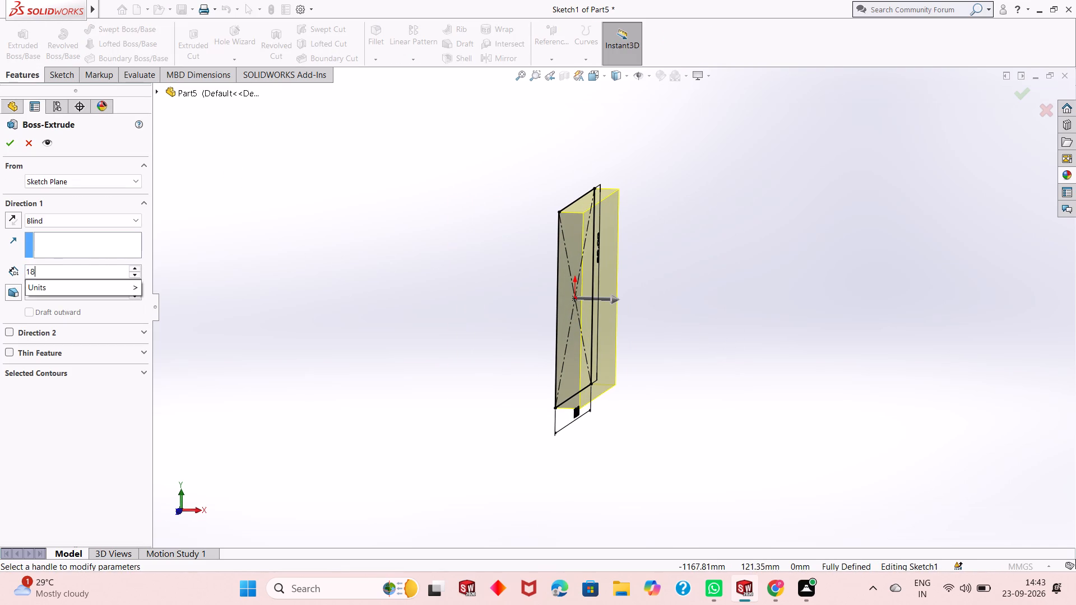
{"action": "key", "text": "Return"}
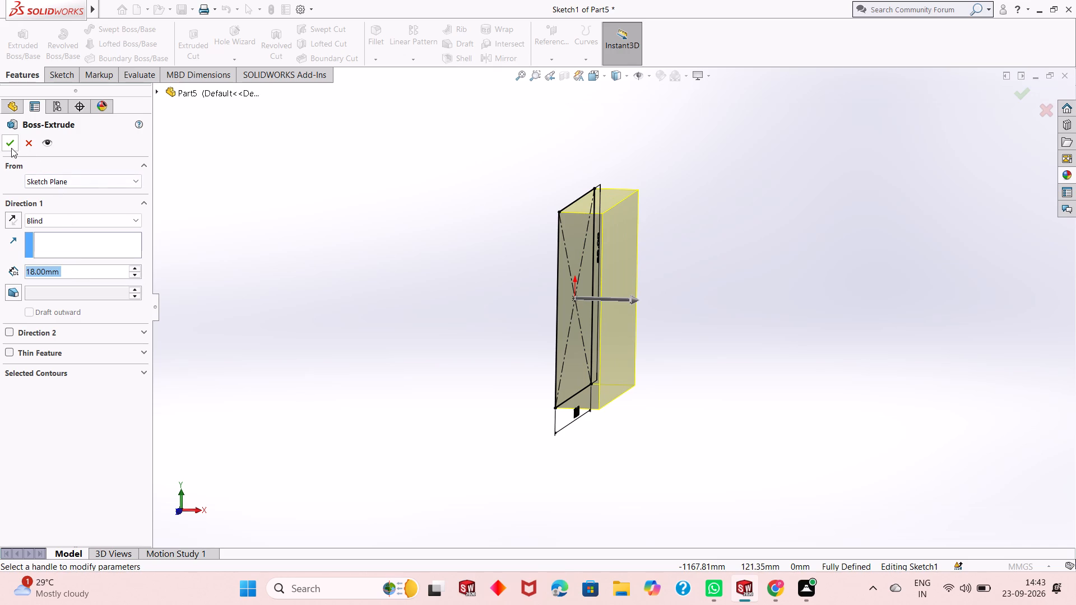
{"action": "left_click", "coordinate": [11, 148]}
{"action": "left_click", "coordinate": [509, 252]}
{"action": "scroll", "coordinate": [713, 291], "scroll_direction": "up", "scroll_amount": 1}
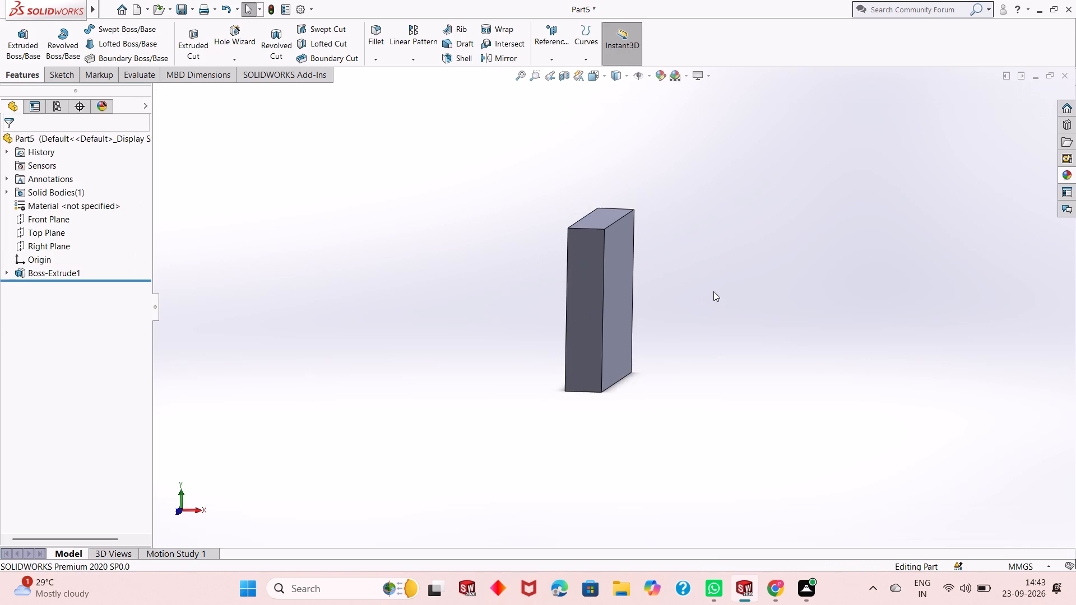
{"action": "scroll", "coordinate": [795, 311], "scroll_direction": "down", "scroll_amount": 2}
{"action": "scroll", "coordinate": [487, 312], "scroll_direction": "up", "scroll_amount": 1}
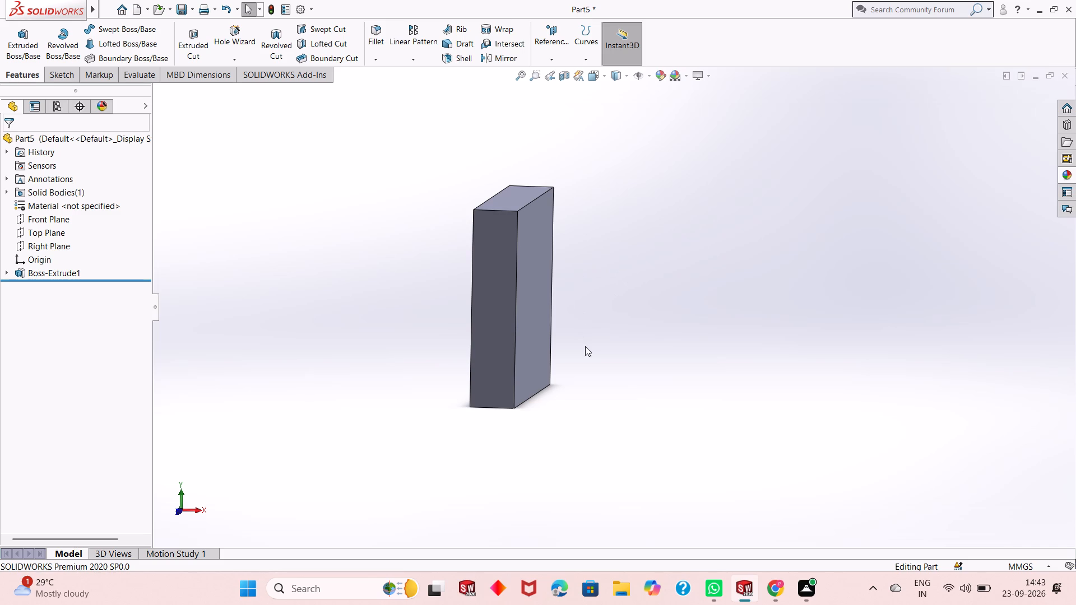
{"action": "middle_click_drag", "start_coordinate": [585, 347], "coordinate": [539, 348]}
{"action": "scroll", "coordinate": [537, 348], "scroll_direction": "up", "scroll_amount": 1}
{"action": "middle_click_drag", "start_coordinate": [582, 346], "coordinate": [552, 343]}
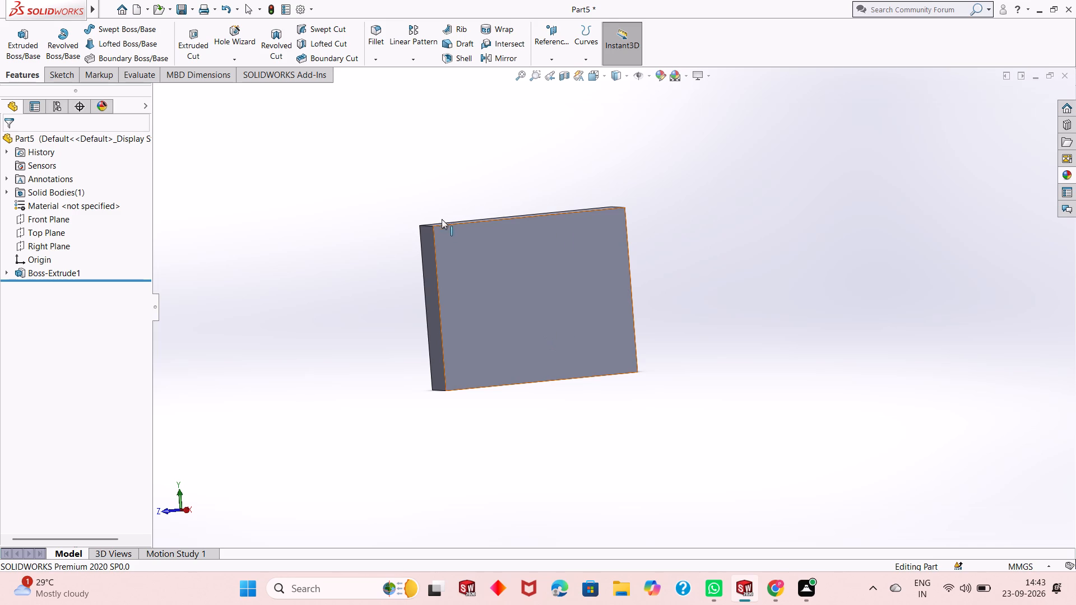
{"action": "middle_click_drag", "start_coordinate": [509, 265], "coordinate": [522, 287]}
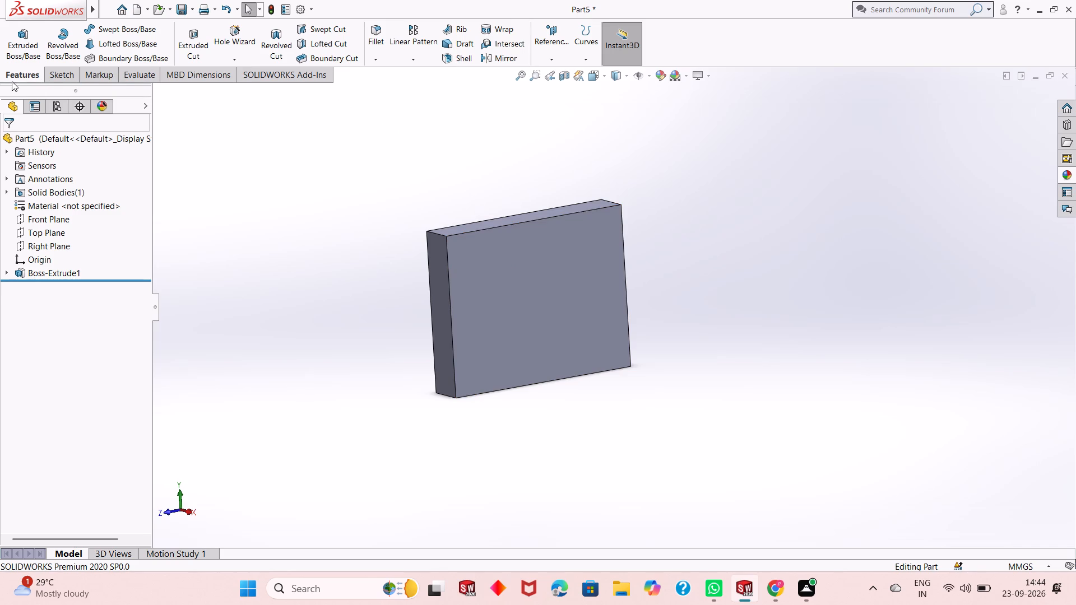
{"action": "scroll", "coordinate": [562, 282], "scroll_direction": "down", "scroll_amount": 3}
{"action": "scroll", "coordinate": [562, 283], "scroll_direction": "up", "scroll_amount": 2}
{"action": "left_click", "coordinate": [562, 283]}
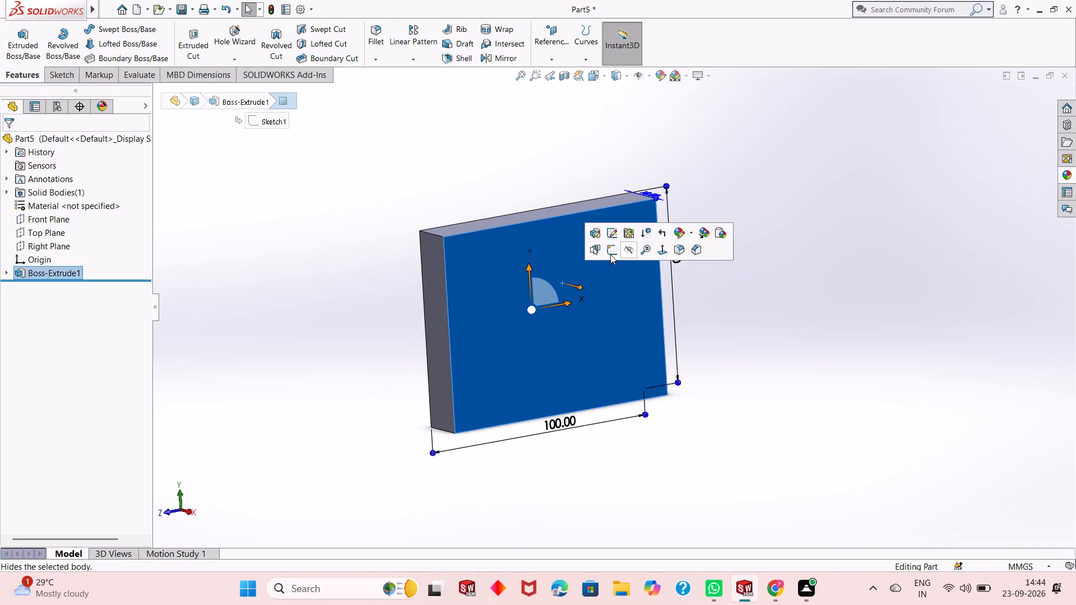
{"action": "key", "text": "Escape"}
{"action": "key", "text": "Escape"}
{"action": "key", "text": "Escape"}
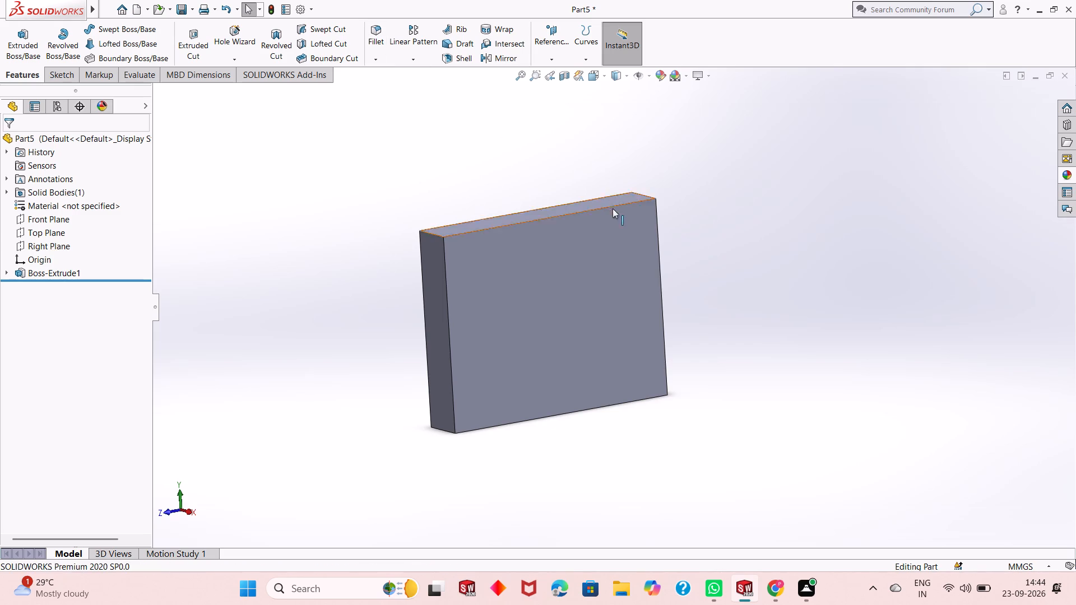
Open a new sketch on the block's large 100 by 80 mm face and view it face-on.
{"action": "left_click", "coordinate": [577, 323]}
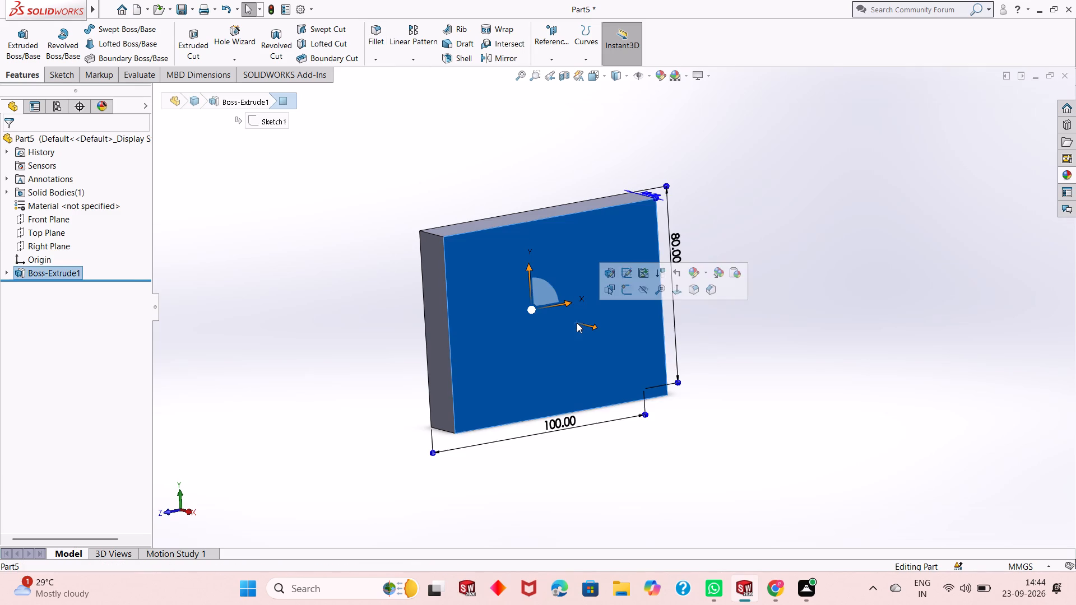
{"action": "left_click", "coordinate": [631, 296]}
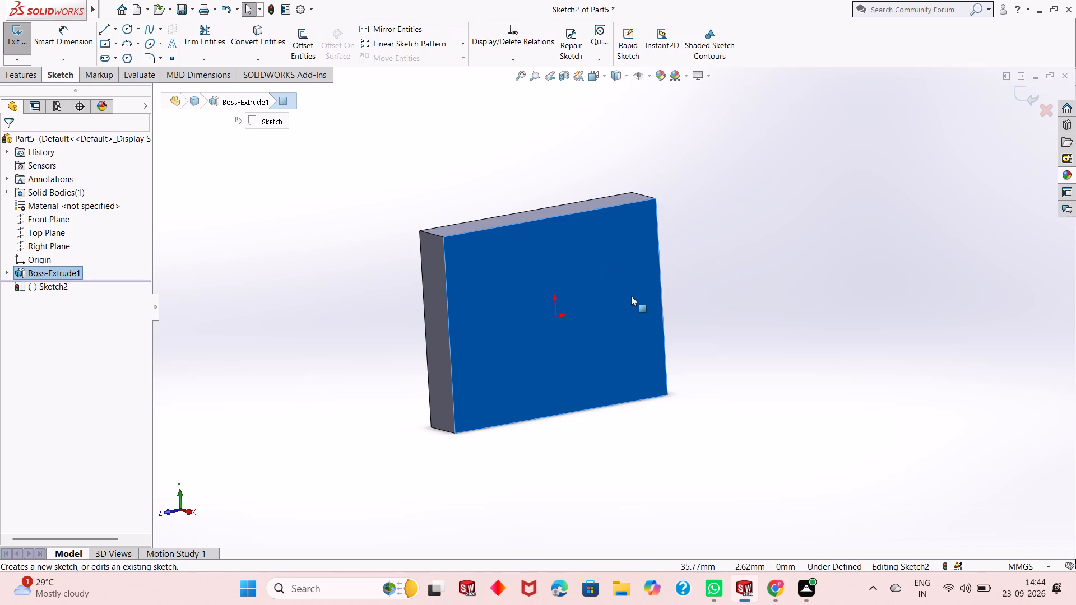
{"action": "key", "text": "ctrl+8"}
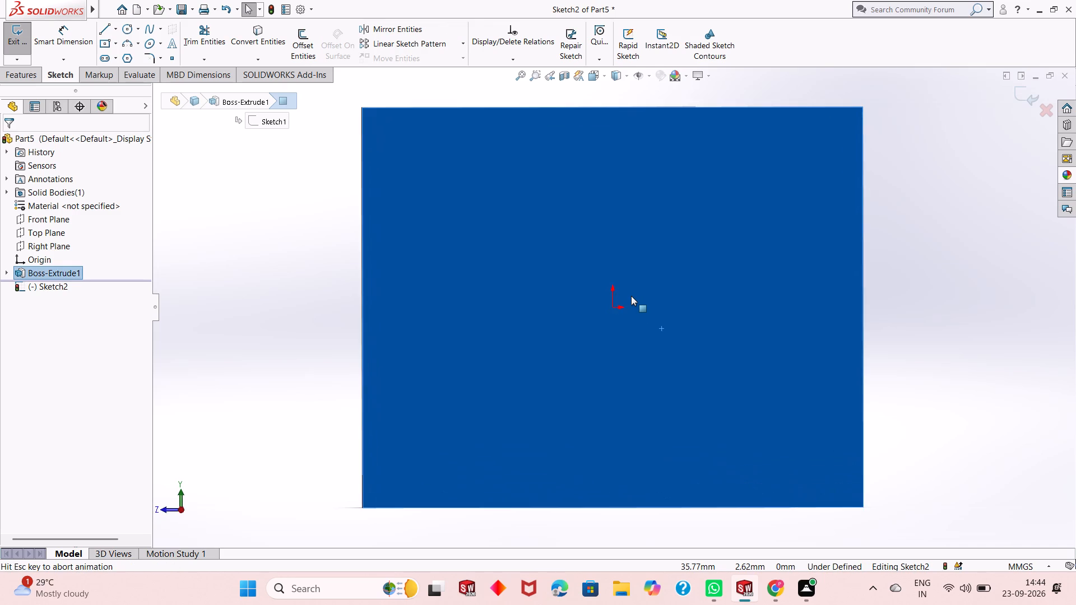
{"action": "key", "text": "Escape"}
Draw a corner rectangle about 49 by 48 mm on the face, with its base on the block's bottom edge.
{"action": "scroll", "coordinate": [623, 599], "scroll_direction": "up", "scroll_amount": 2}
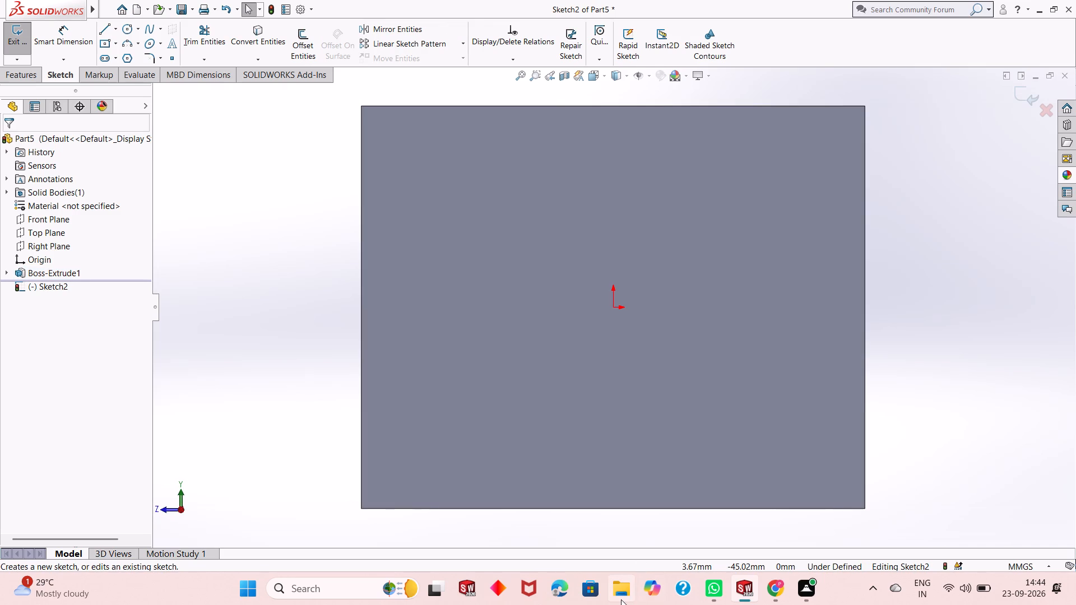
{"action": "scroll", "coordinate": [576, 432], "scroll_direction": "up", "scroll_amount": 2}
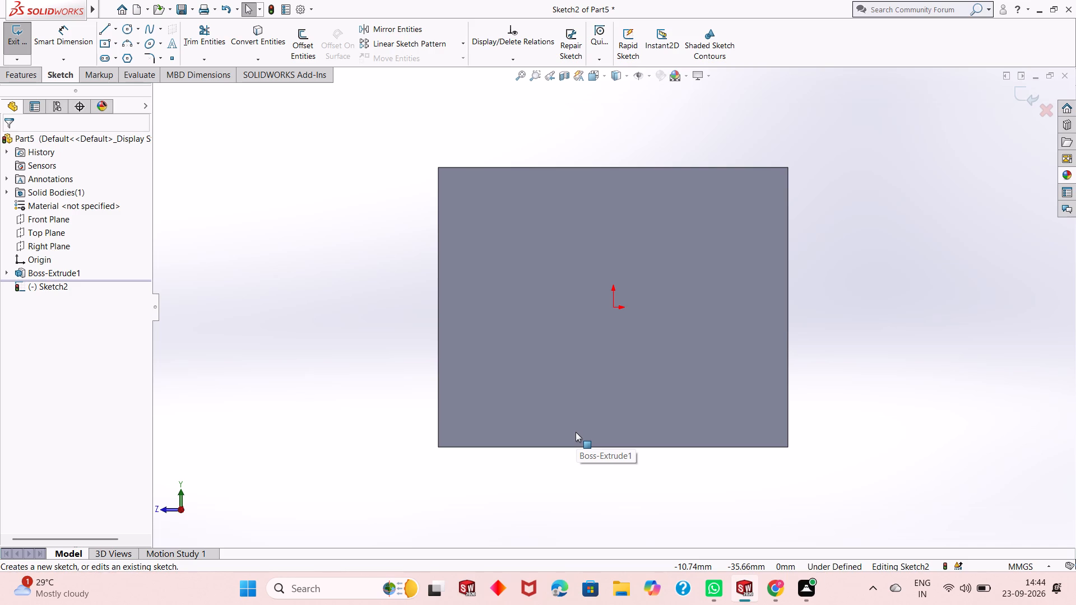
{"action": "middle_click_drag", "start_coordinate": [616, 397], "coordinate": [597, 408]}
{"action": "middle_click_drag", "start_coordinate": [597, 408], "coordinate": [582, 413]}
{"action": "middle_click_drag", "start_coordinate": [686, 327], "coordinate": [658, 353]}
{"action": "scroll", "coordinate": [629, 359], "scroll_direction": "up", "scroll_amount": 2}
{"action": "scroll", "coordinate": [620, 334], "scroll_direction": "down", "scroll_amount": 2}
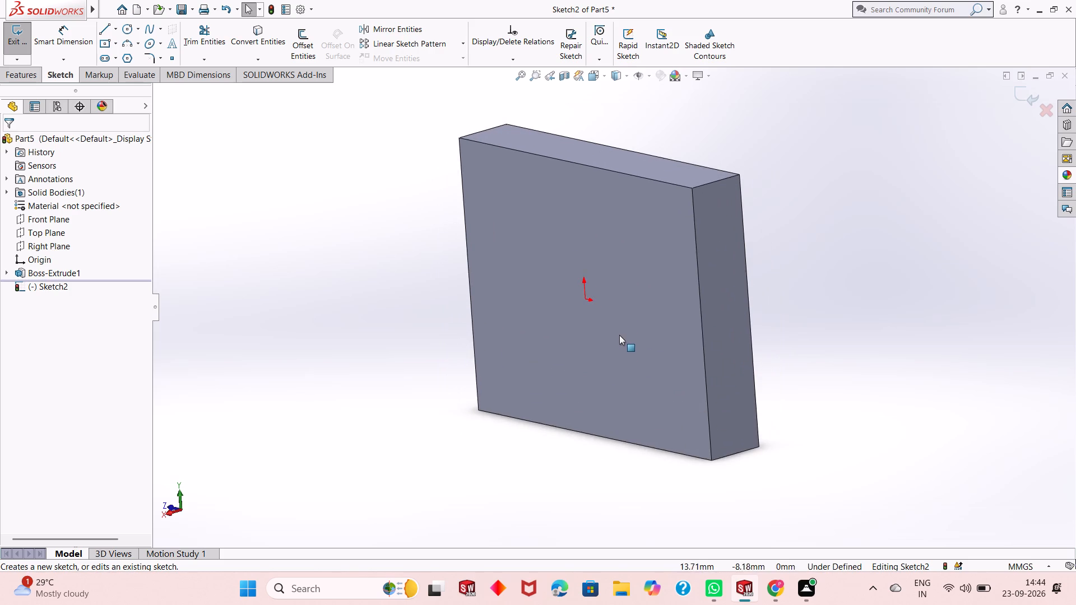
{"action": "middle_click_drag", "start_coordinate": [619, 336], "coordinate": [649, 306]}
{"action": "key", "text": "ctrl+8"}
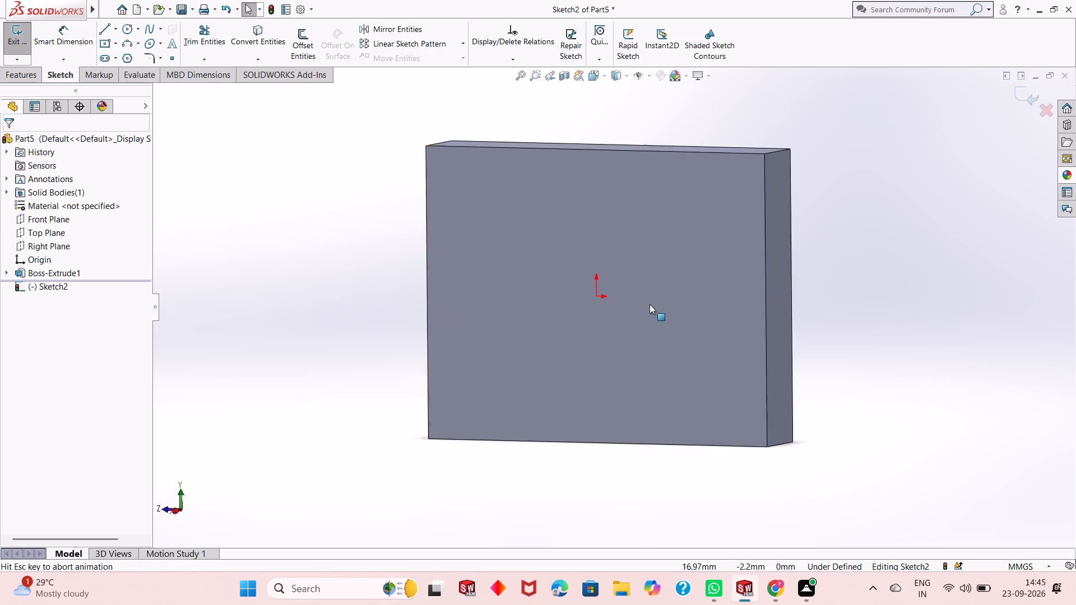
{"action": "scroll", "coordinate": [607, 375], "scroll_direction": "up", "scroll_amount": 2}
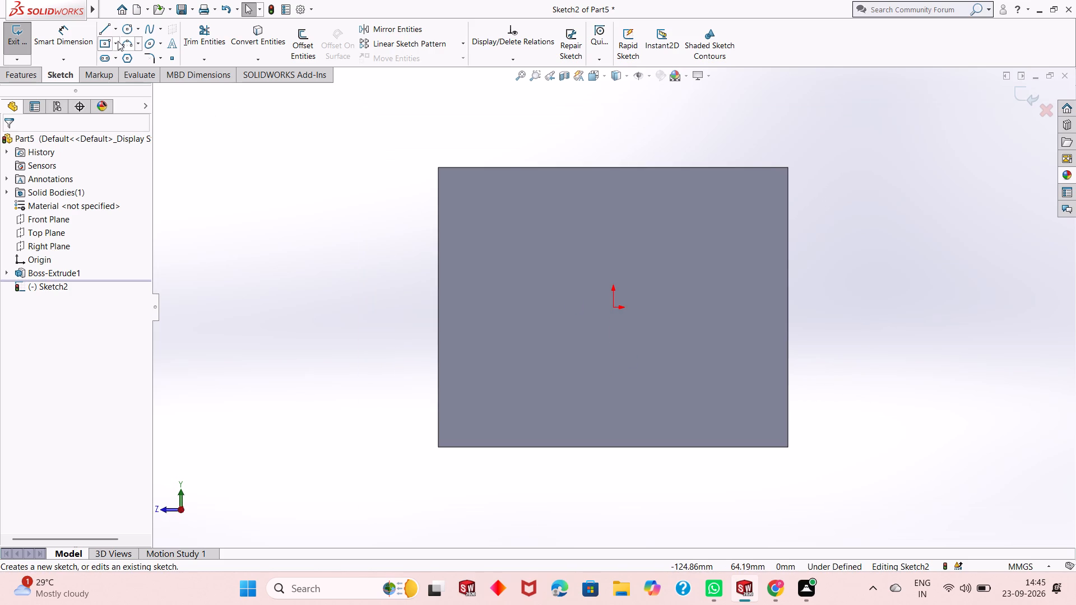
{"action": "left_click", "coordinate": [100, 41]}
{"action": "left_click", "coordinate": [119, 42]}
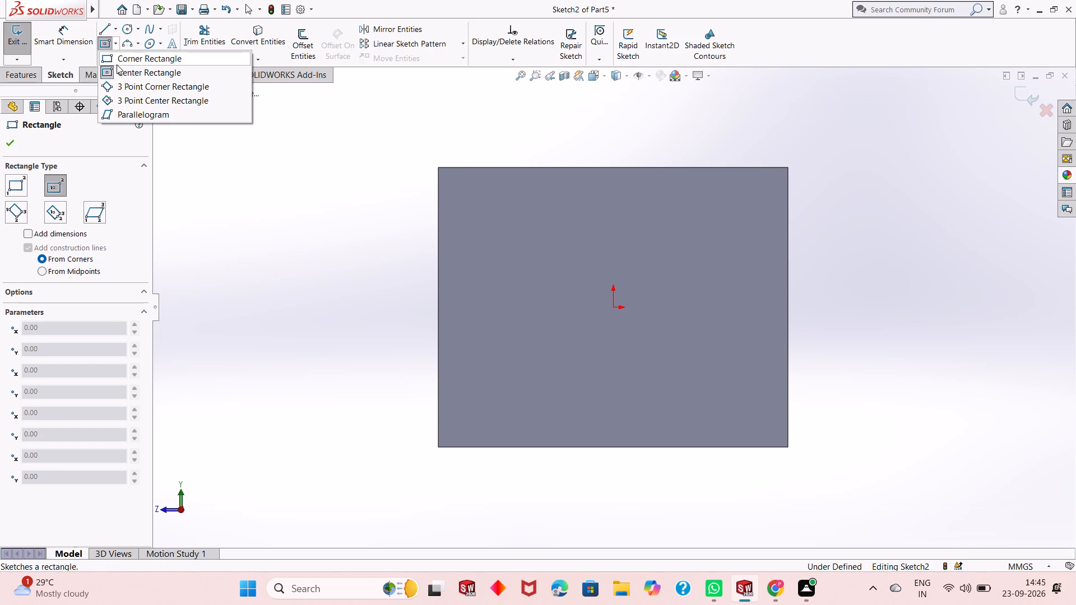
{"action": "left_click", "coordinate": [121, 60]}
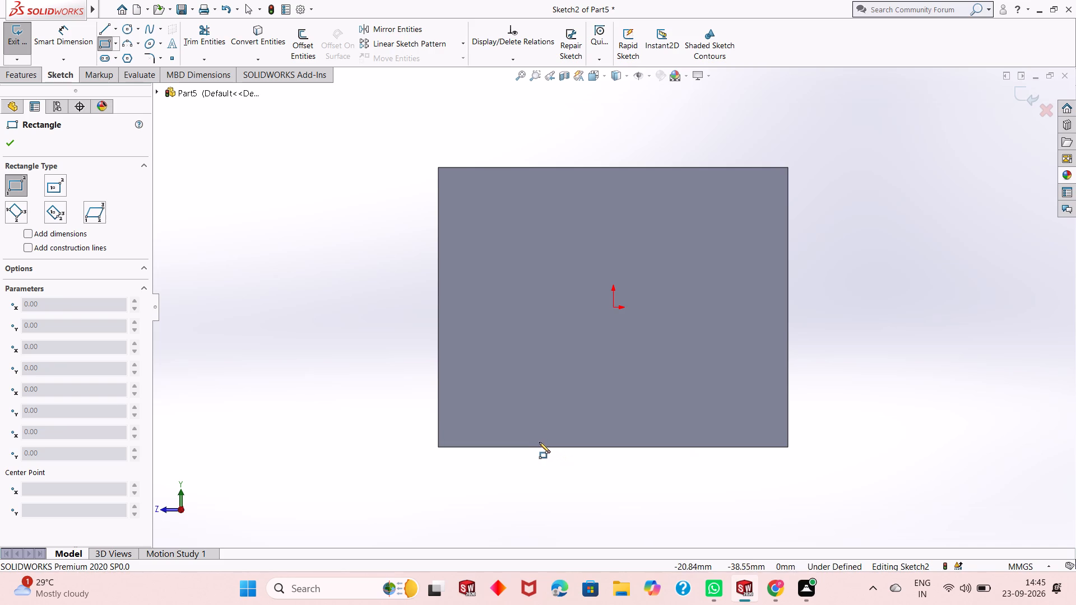
{"action": "left_click", "coordinate": [537, 446]}
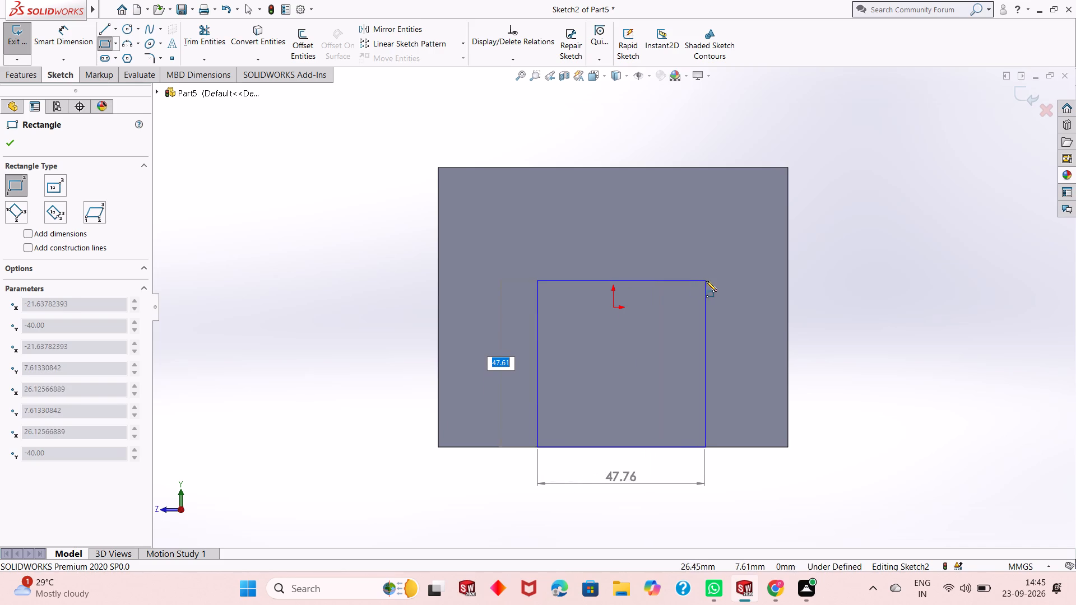
{"action": "left_click", "coordinate": [707, 281]}
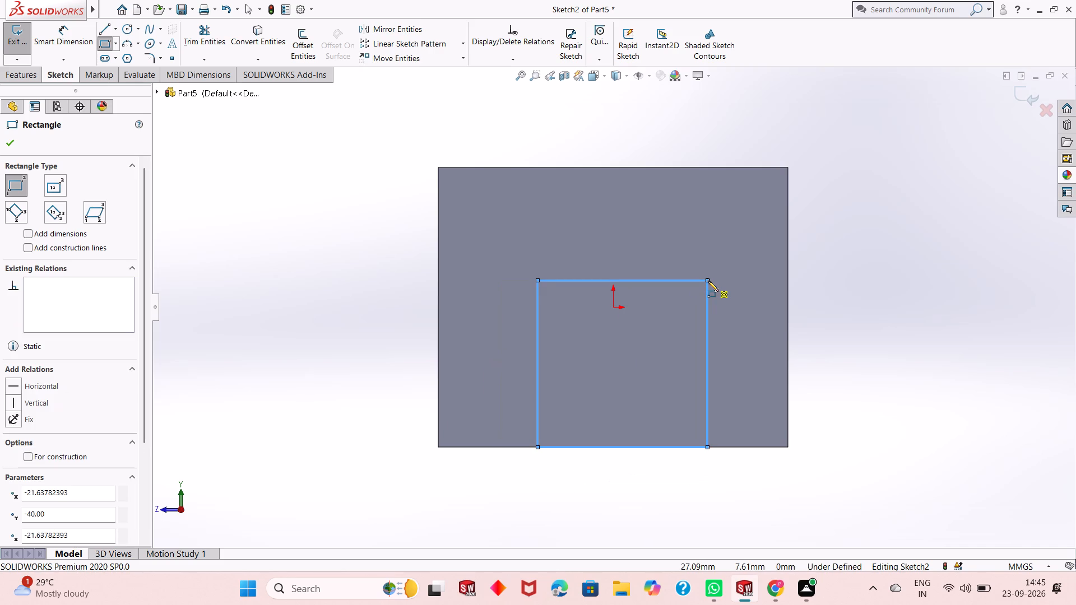
{"action": "right_click", "coordinate": [265, 185]}
{"action": "left_click", "coordinate": [280, 190]}
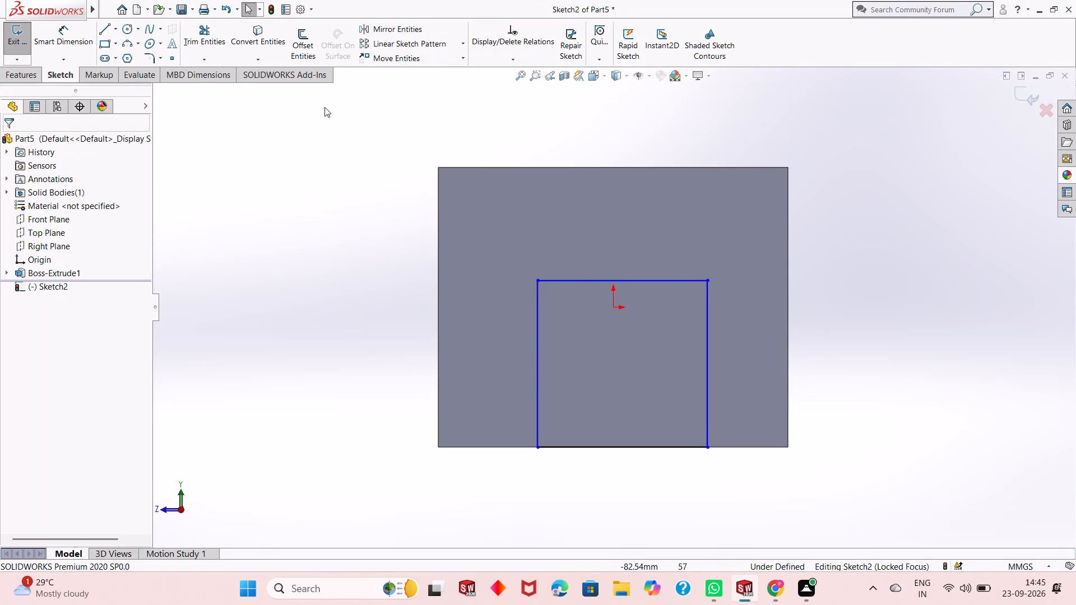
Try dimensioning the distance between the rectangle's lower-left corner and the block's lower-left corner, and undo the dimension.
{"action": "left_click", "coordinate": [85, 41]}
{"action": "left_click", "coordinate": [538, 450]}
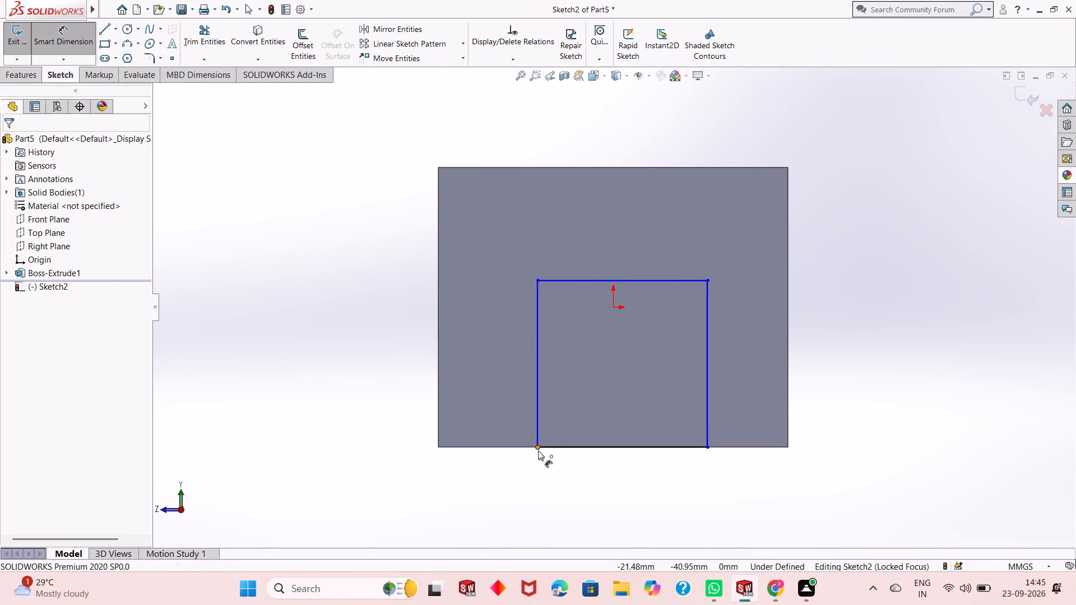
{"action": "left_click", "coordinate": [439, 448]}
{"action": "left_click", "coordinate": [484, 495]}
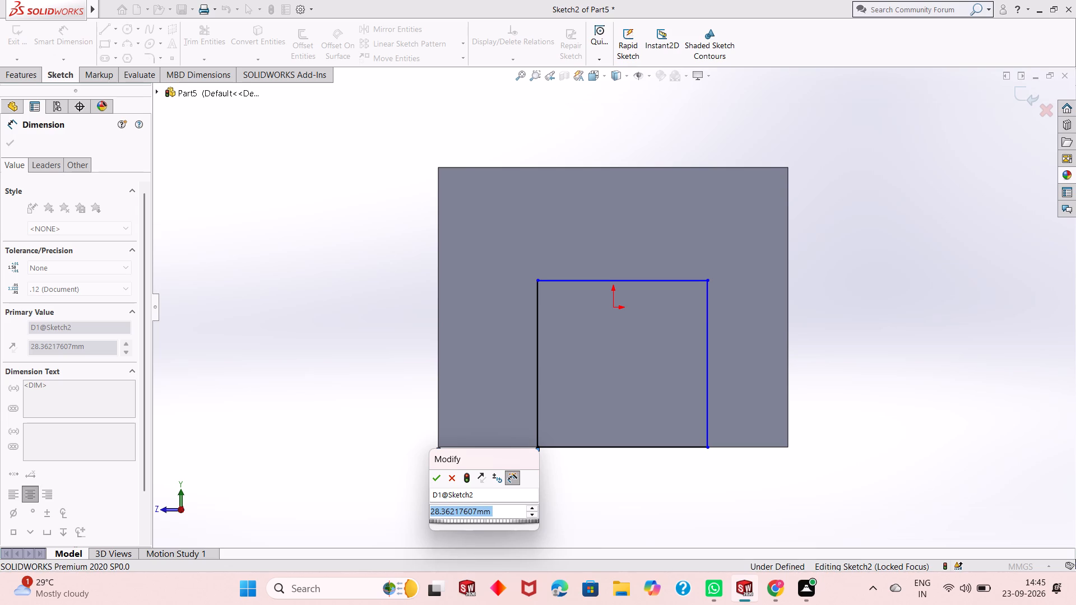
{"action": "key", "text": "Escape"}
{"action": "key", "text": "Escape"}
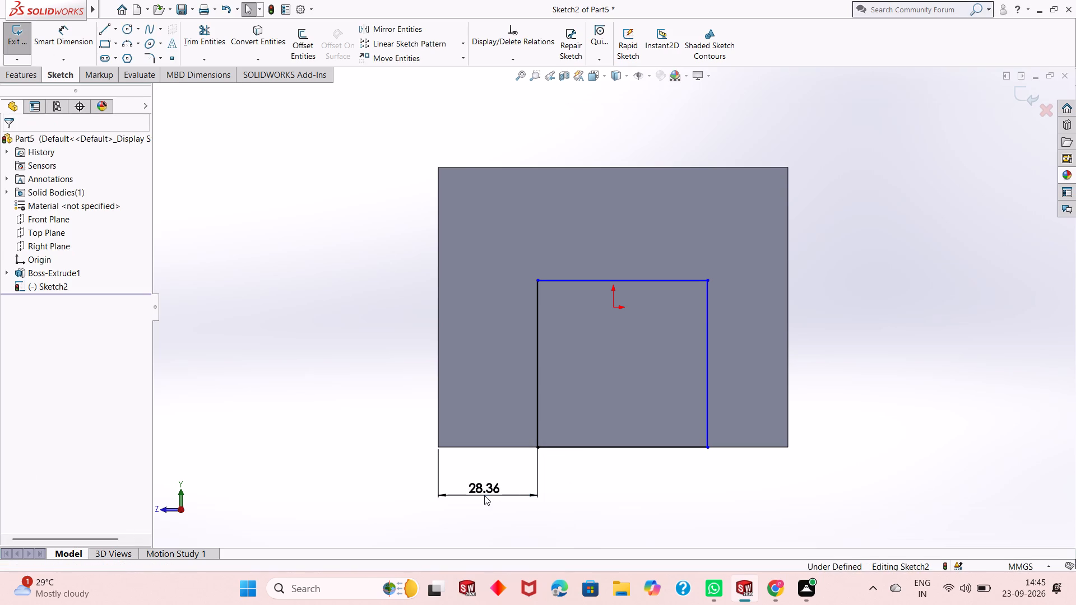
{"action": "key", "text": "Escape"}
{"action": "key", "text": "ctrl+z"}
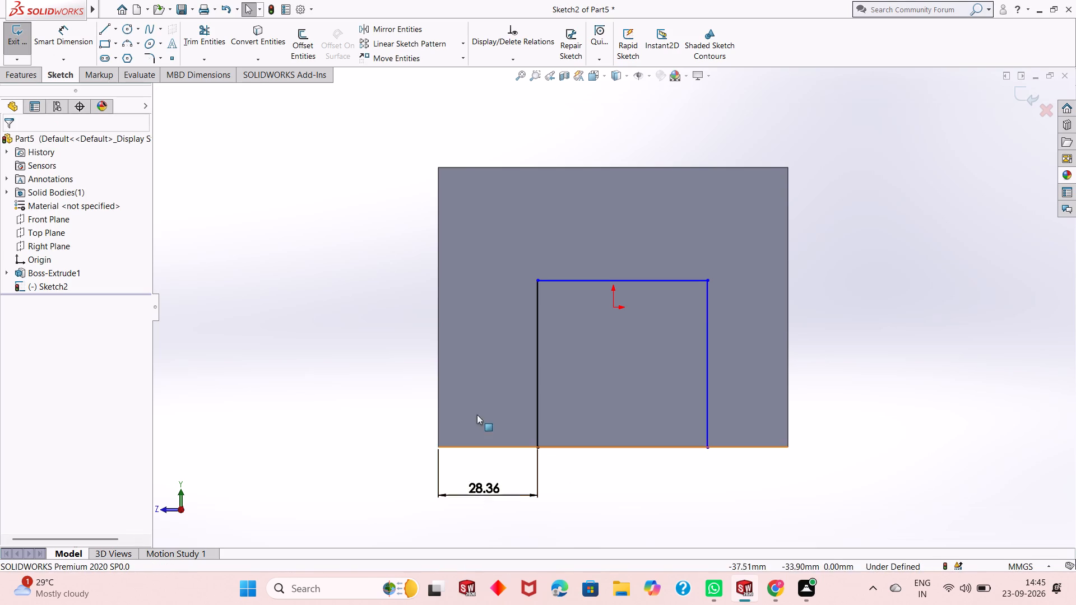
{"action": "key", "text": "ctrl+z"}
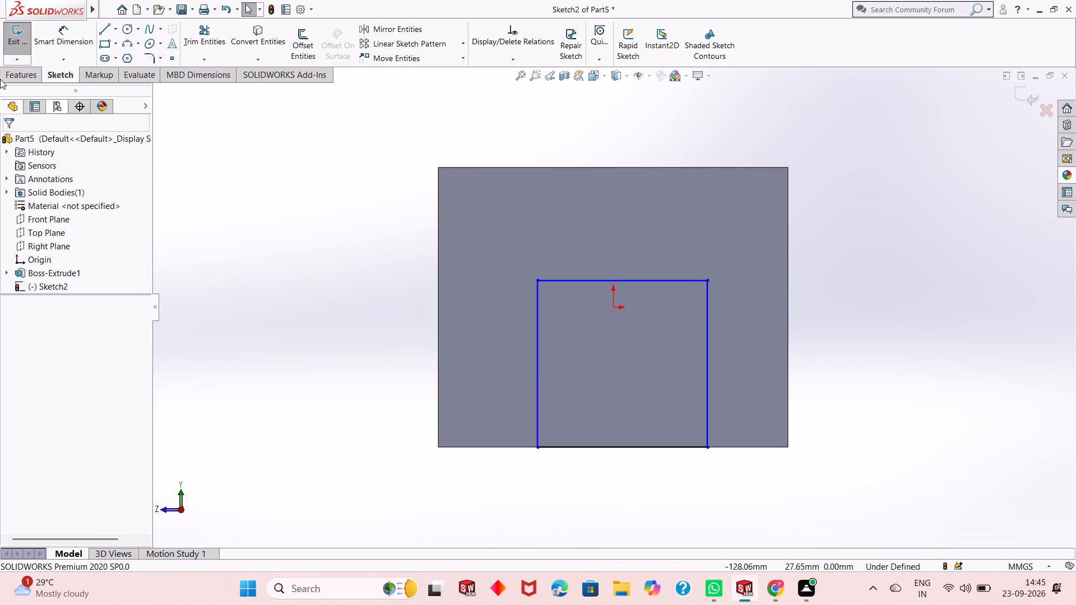
Dimension the rectangle's top edge to 54 mm.
{"action": "left_click", "coordinate": [87, 48]}
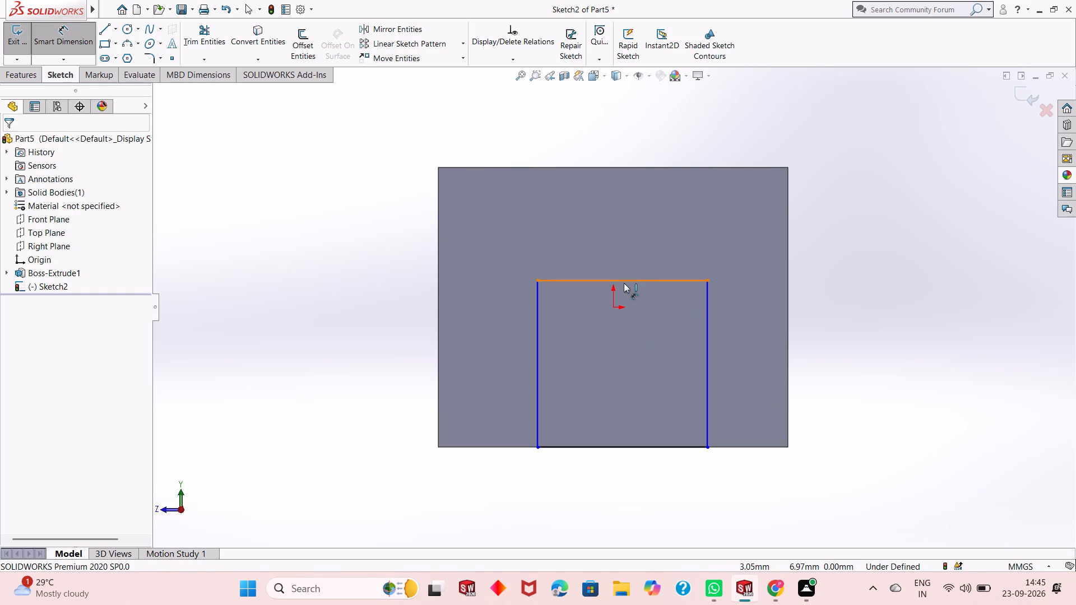
{"action": "left_click", "coordinate": [624, 283]}
{"action": "left_click", "coordinate": [610, 148]}
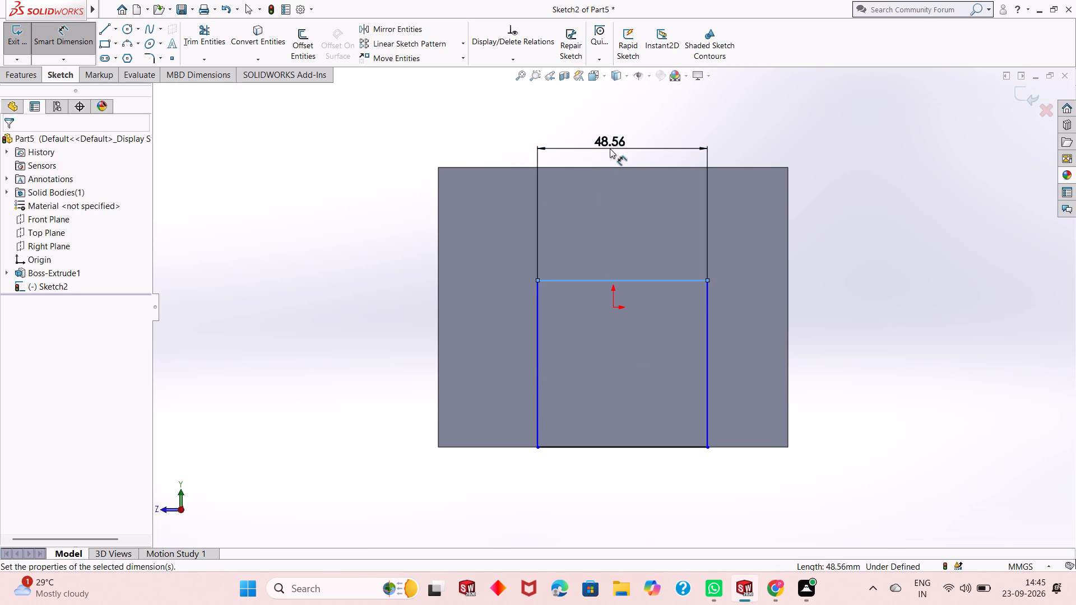
{"action": "type", "text": "54"}
{"action": "key", "text": "Return"}
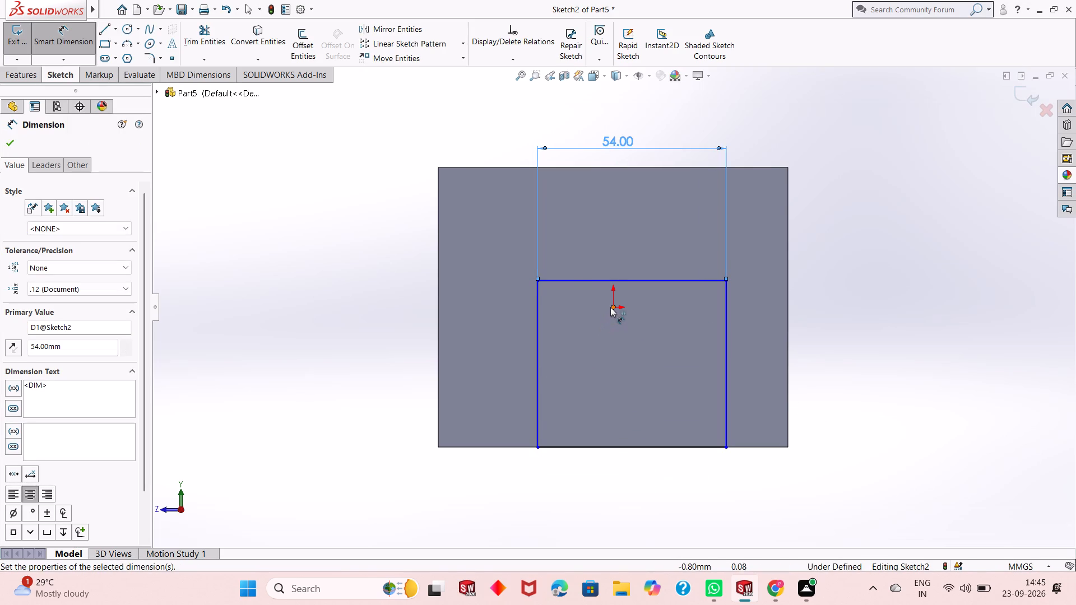
Dimension the horizontal distance from the rectangle's left side to the origin as 54/2, or 27 mm.
{"action": "left_click", "coordinate": [536, 285]}
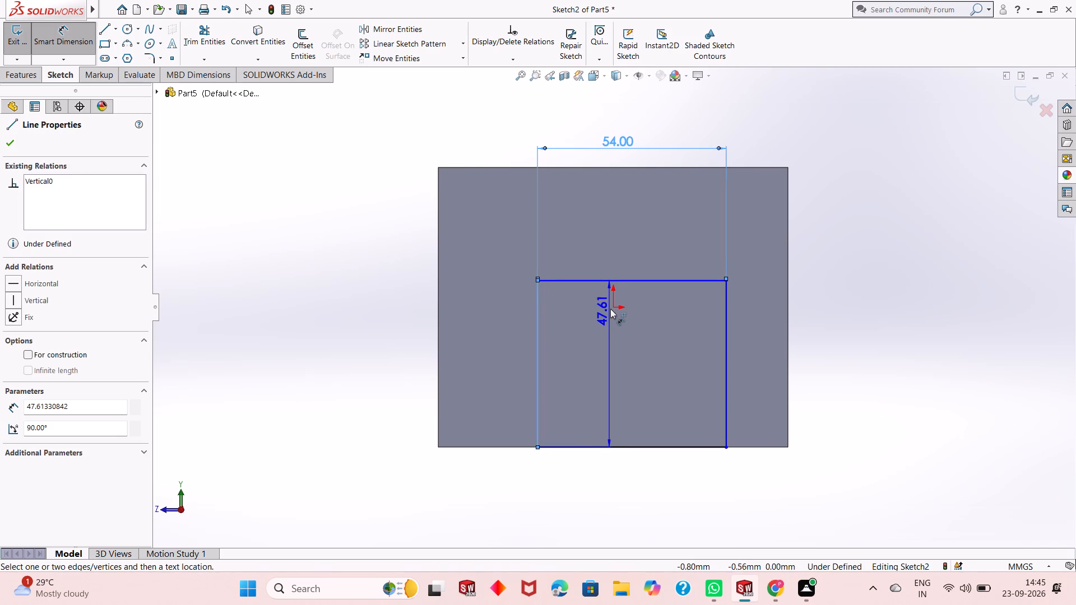
{"action": "left_click", "coordinate": [611, 308]}
{"action": "left_click", "coordinate": [598, 495]}
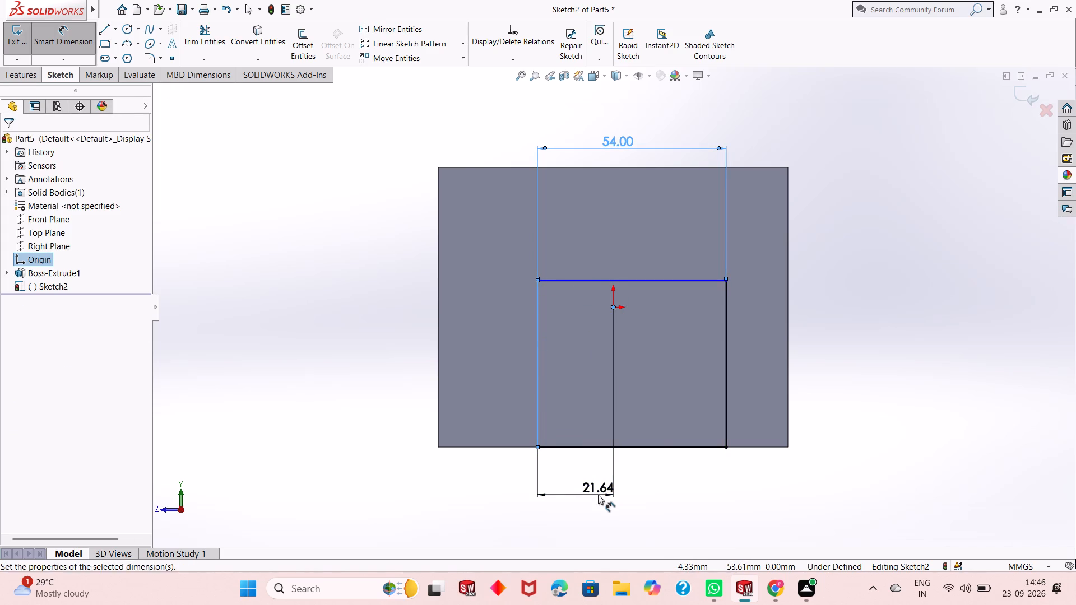
{"action": "type", "text": "54/2"}
{"action": "key", "text": "Return"}
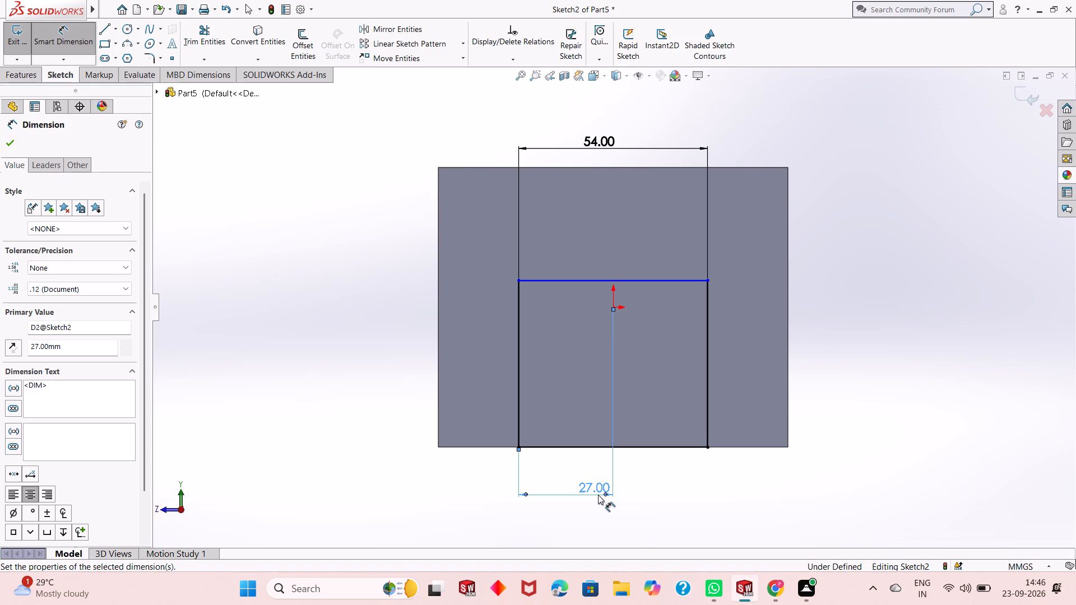
Dimension the rectangle's left side to a height of 40 mm and finish dimensioning.
{"action": "left_click", "coordinate": [516, 311]}
{"action": "left_click", "coordinate": [366, 318]}
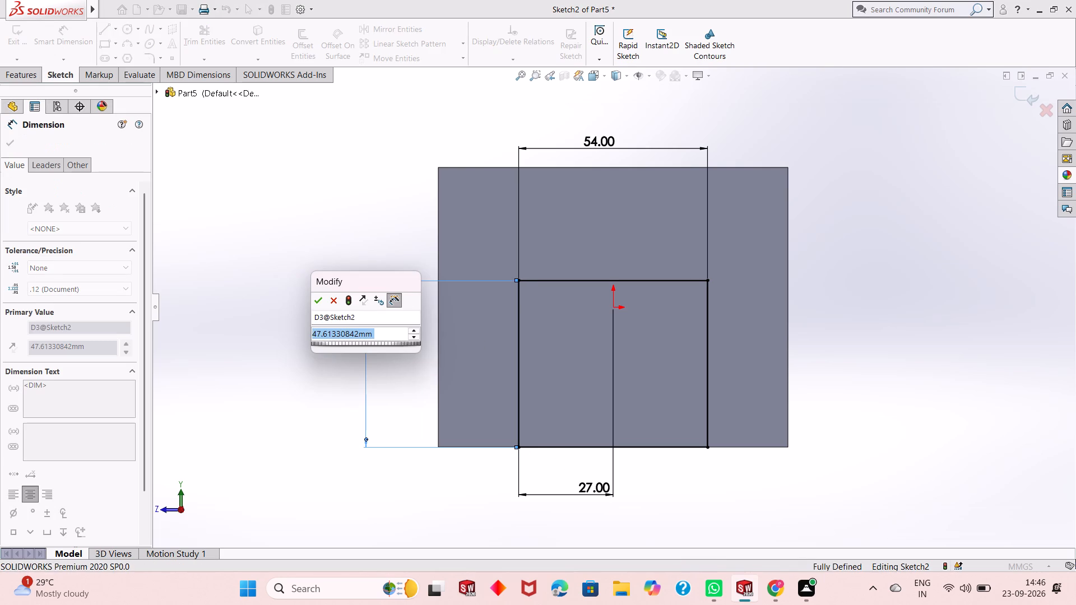
{"action": "type", "text": "40"}
{"action": "key", "text": "Return"}
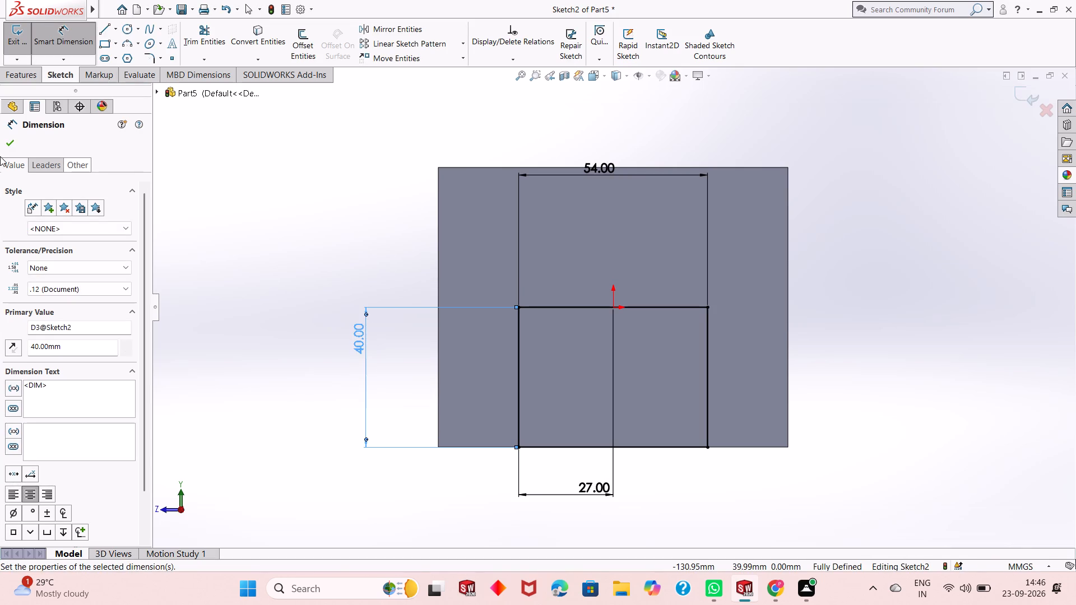
{"action": "left_click", "coordinate": [11, 151]}
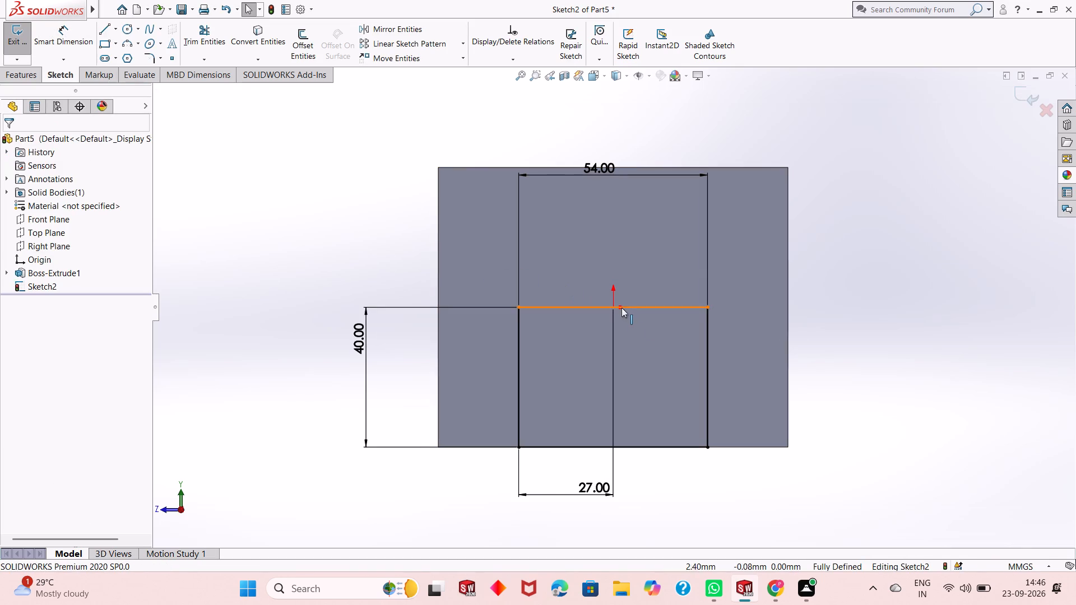
Examine the dimensioned rectangle on the block face-on and from several oblique angles.
{"action": "scroll", "coordinate": [688, 365], "scroll_direction": "up", "scroll_amount": 1}
{"action": "middle_click_drag", "start_coordinate": [686, 366], "coordinate": [687, 367]}
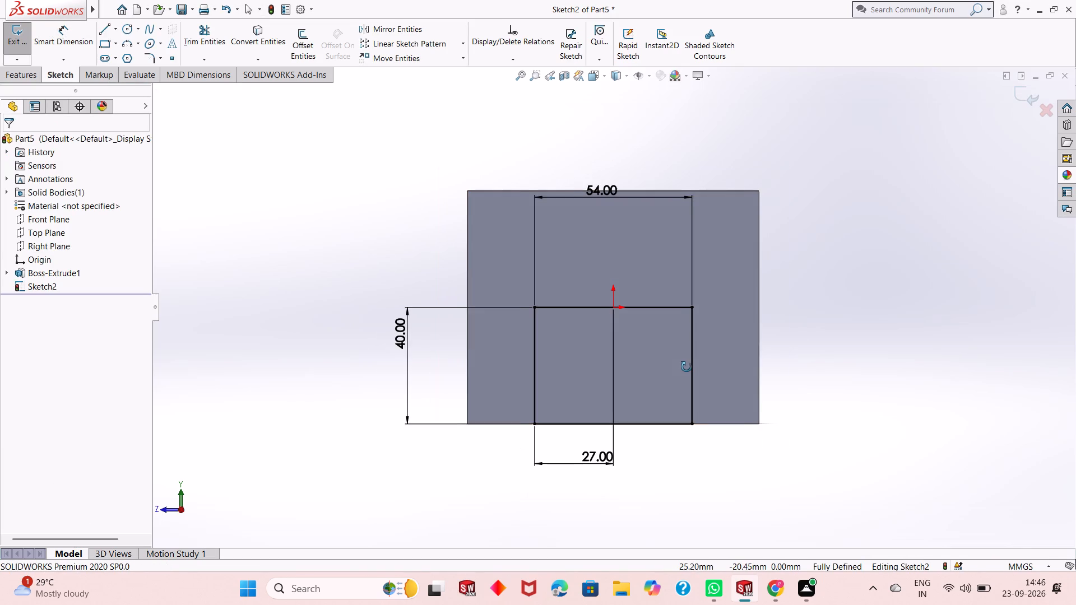
{"action": "middle_click_drag", "start_coordinate": [687, 367], "coordinate": [743, 369]}
{"action": "scroll", "coordinate": [711, 367], "scroll_direction": "down", "scroll_amount": 4}
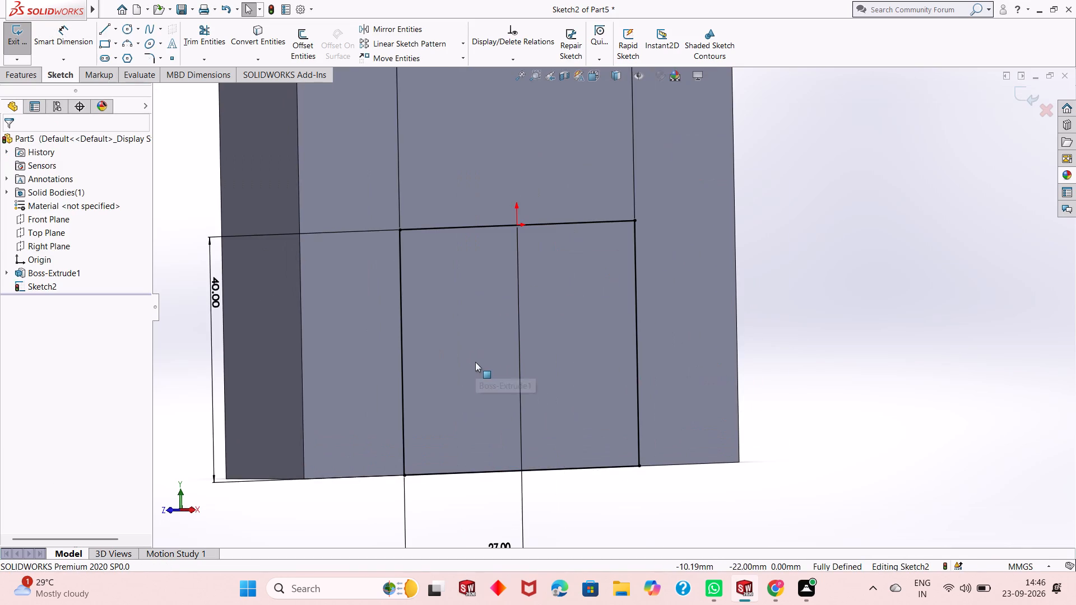
{"action": "middle_click_drag", "start_coordinate": [475, 362], "coordinate": [485, 381]}
{"action": "scroll", "coordinate": [485, 381], "scroll_direction": "up", "scroll_amount": 2}
{"action": "middle_click_drag", "start_coordinate": [502, 286], "coordinate": [513, 272]}
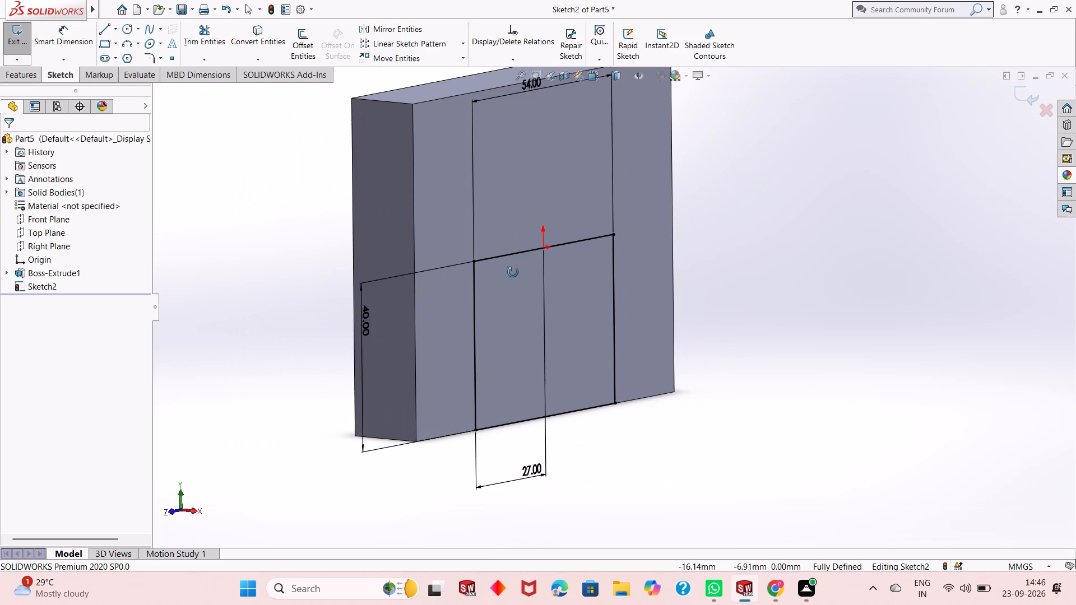
{"action": "middle_click_drag", "start_coordinate": [513, 272], "coordinate": [548, 311]}
{"action": "scroll", "coordinate": [542, 302], "scroll_direction": "down", "scroll_amount": 3}
{"action": "middle_click_drag", "start_coordinate": [566, 324], "coordinate": [553, 319]}
{"action": "scroll", "coordinate": [612, 384], "scroll_direction": "up", "scroll_amount": 5}
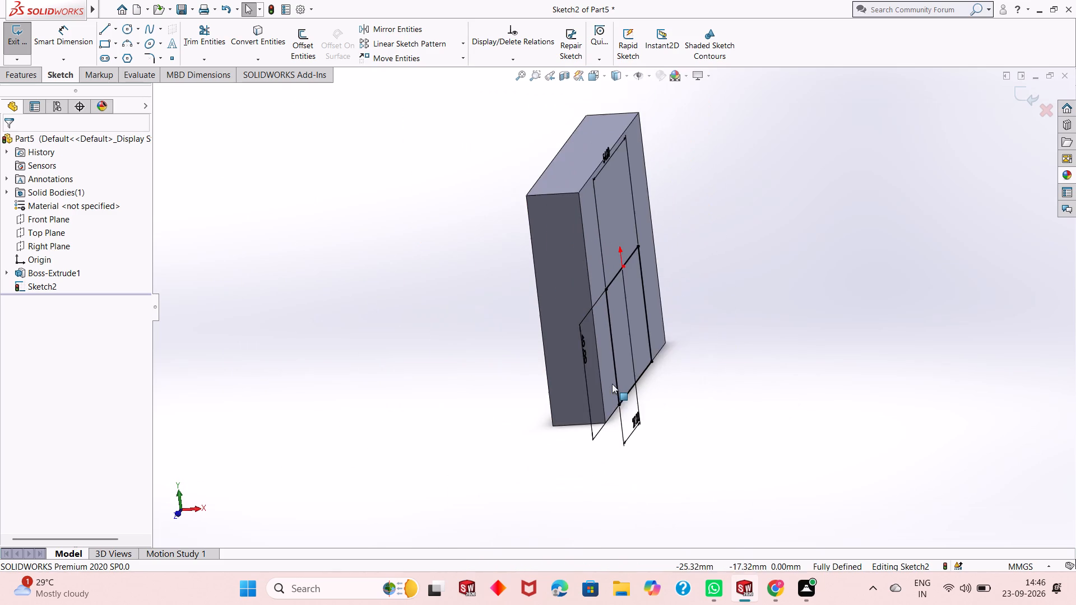
{"action": "middle_click_drag", "start_coordinate": [644, 342], "coordinate": [573, 400]}
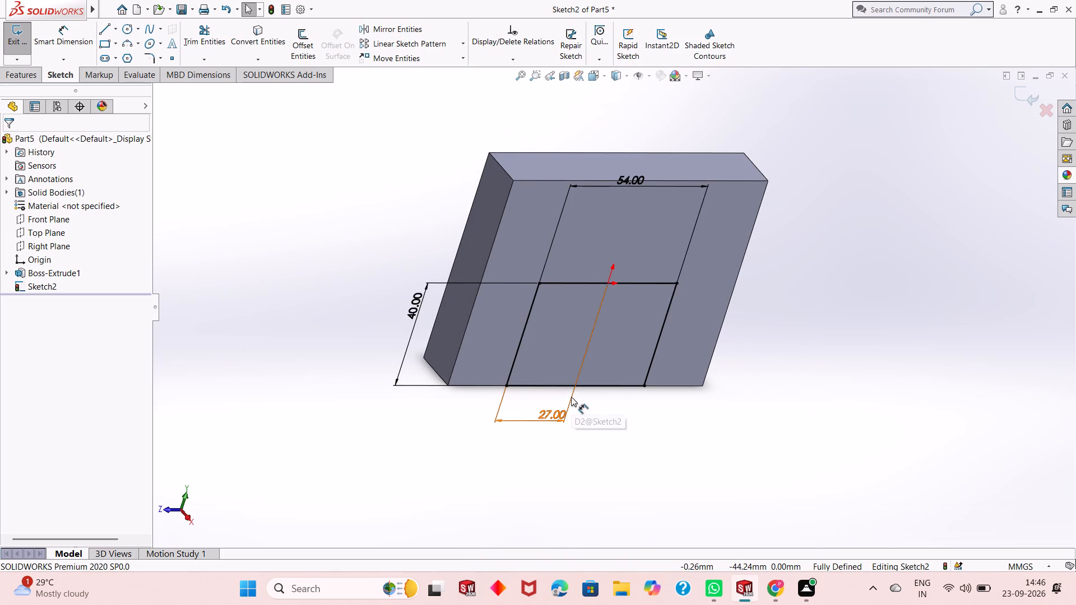
{"action": "key", "text": "ctrl+8"}
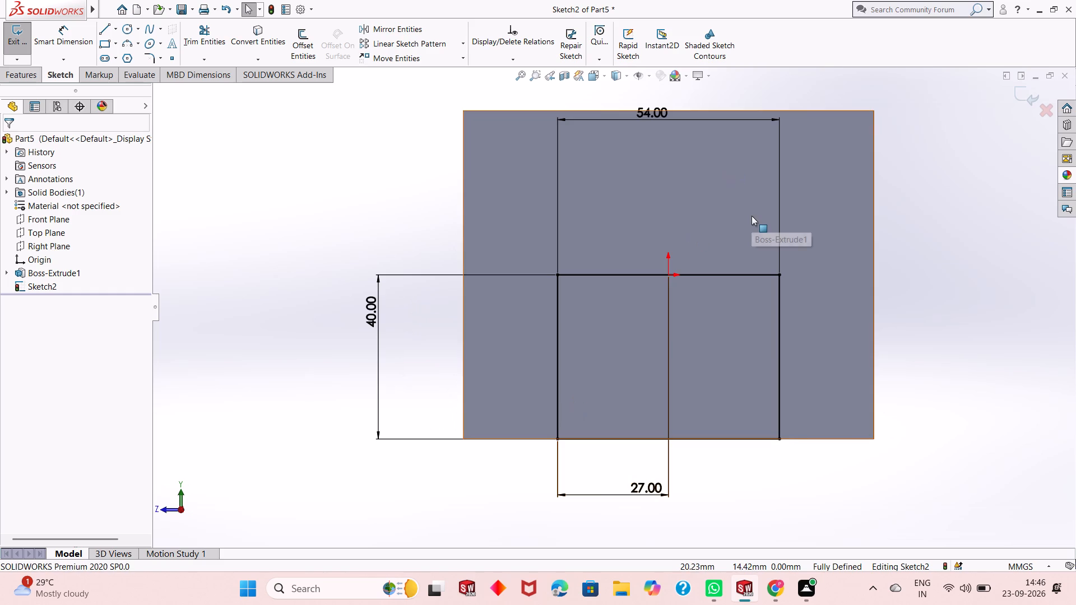
{"action": "scroll", "coordinate": [743, 362], "scroll_direction": "up", "scroll_amount": 2}
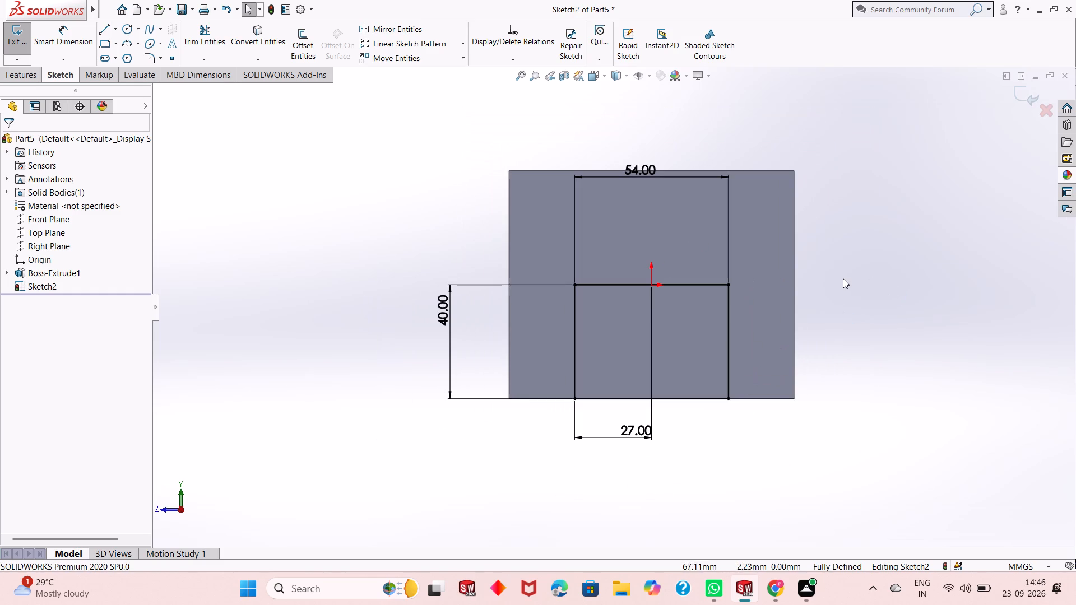
{"action": "left_click", "coordinate": [842, 278]}
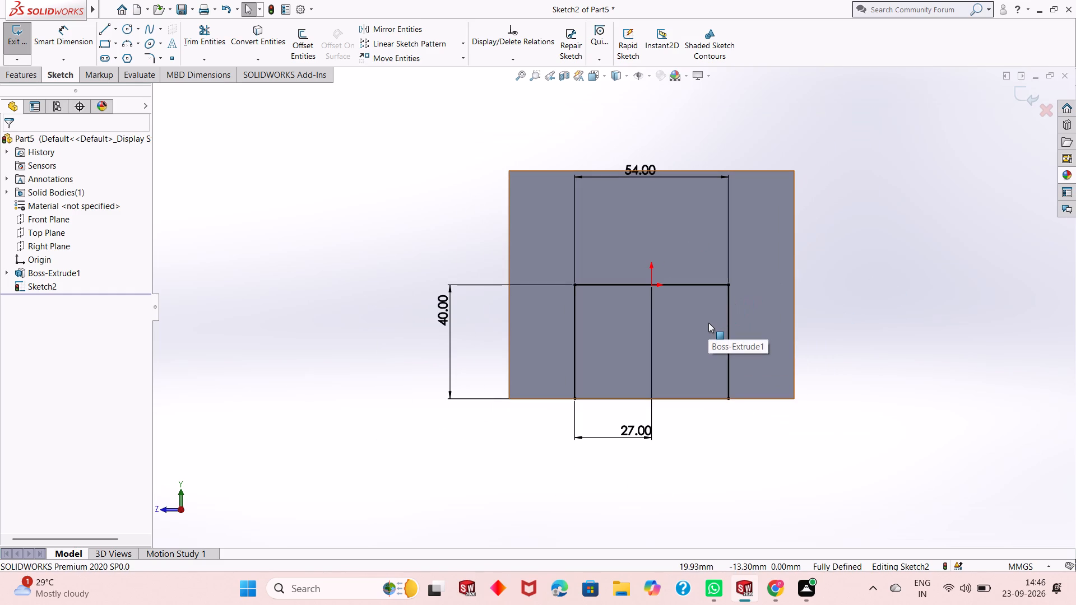
{"action": "middle_click_drag", "start_coordinate": [708, 323], "coordinate": [730, 327]}
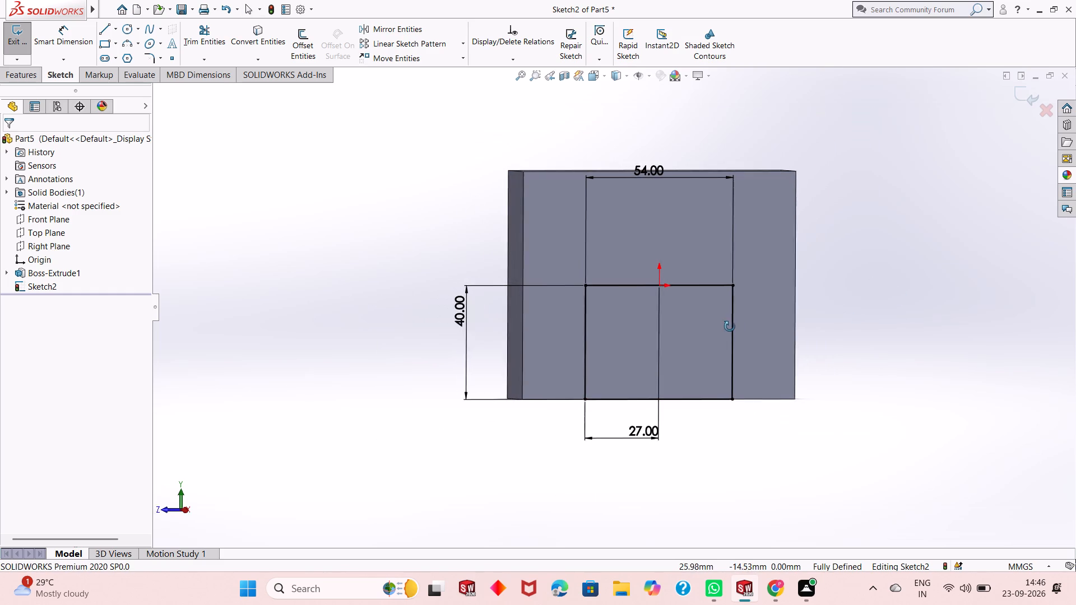
{"action": "middle_click_drag", "start_coordinate": [730, 327], "coordinate": [771, 325]}
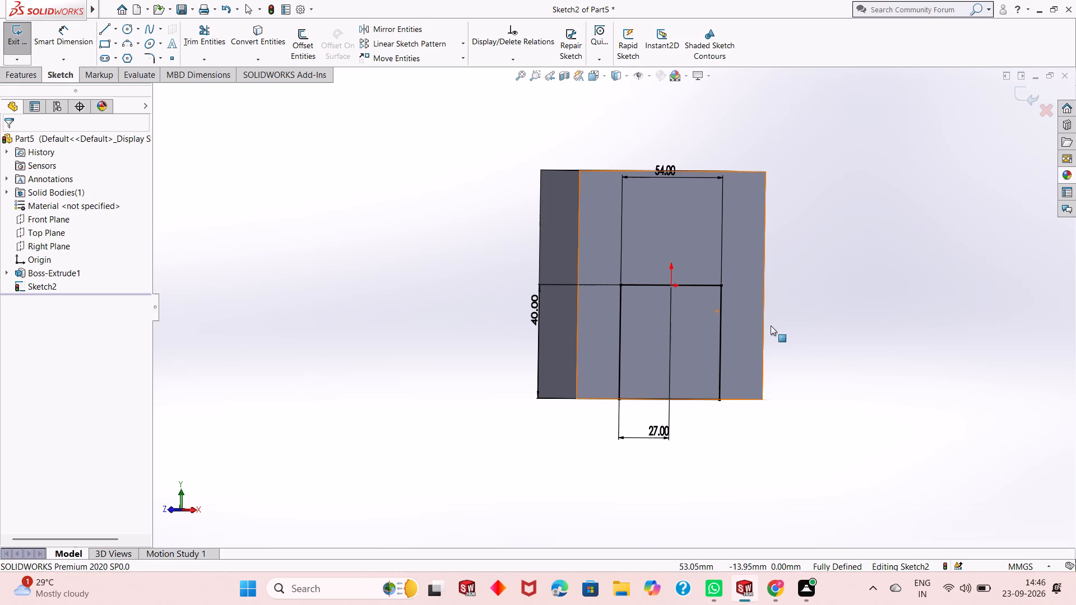
{"action": "scroll", "coordinate": [768, 322], "scroll_direction": "down", "scroll_amount": 3}
{"action": "scroll", "coordinate": [716, 323], "scroll_direction": "up", "scroll_amount": 2}
{"action": "scroll", "coordinate": [581, 143], "scroll_direction": "down", "scroll_amount": 1}
{"action": "scroll", "coordinate": [642, 335], "scroll_direction": "up", "scroll_amount": 2}
{"action": "scroll", "coordinate": [643, 383], "scroll_direction": "up", "scroll_amount": 1}
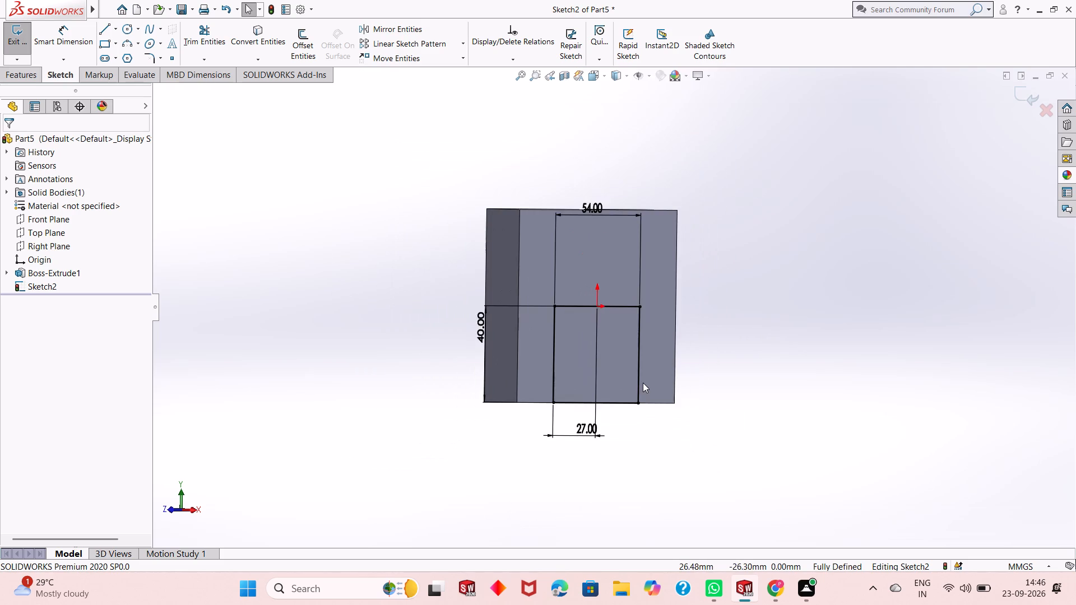
{"action": "scroll", "coordinate": [625, 362], "scroll_direction": "down", "scroll_amount": 2}
{"action": "scroll", "coordinate": [618, 356], "scroll_direction": "up", "scroll_amount": 1}
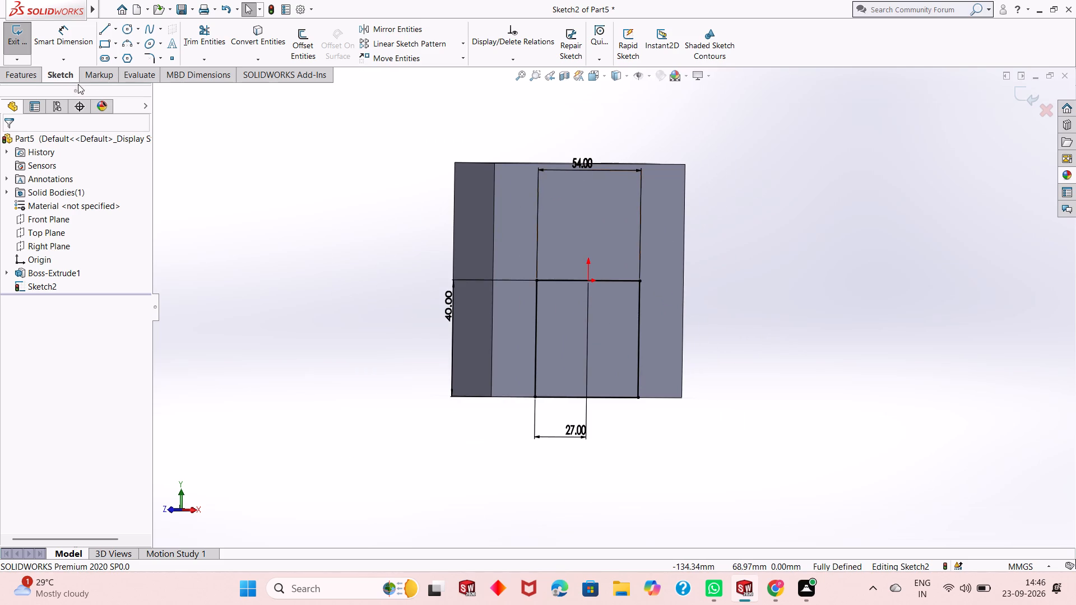
{"action": "middle_click_drag", "start_coordinate": [579, 267], "coordinate": [556, 289]}
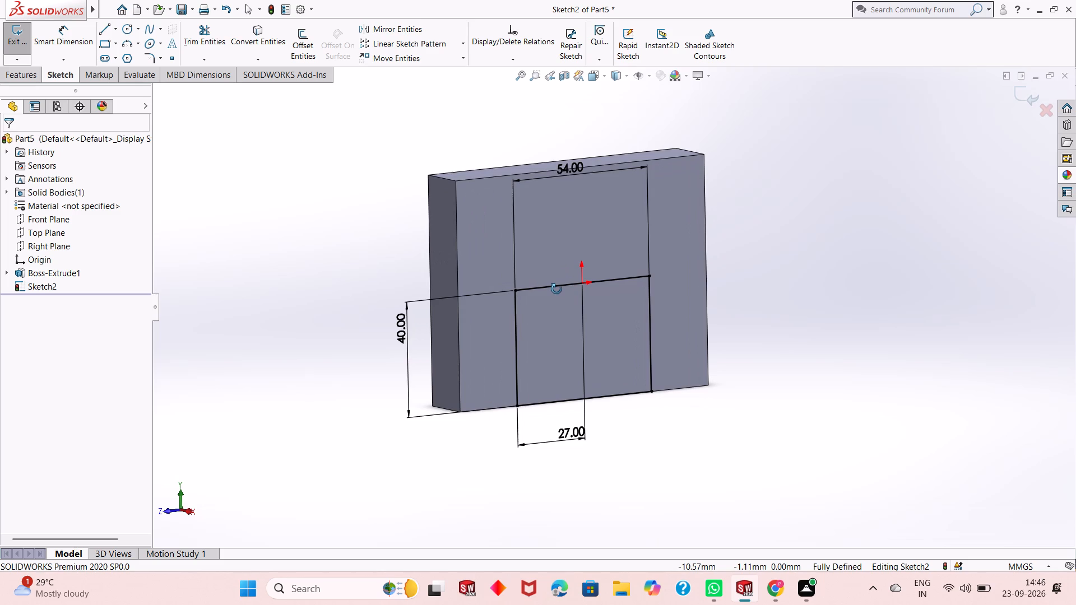
{"action": "middle_click_drag", "start_coordinate": [556, 289], "coordinate": [563, 292]}
{"action": "scroll", "coordinate": [562, 291], "scroll_direction": "down", "scroll_amount": 3}
{"action": "scroll", "coordinate": [670, 360], "scroll_direction": "up", "scroll_amount": 2}
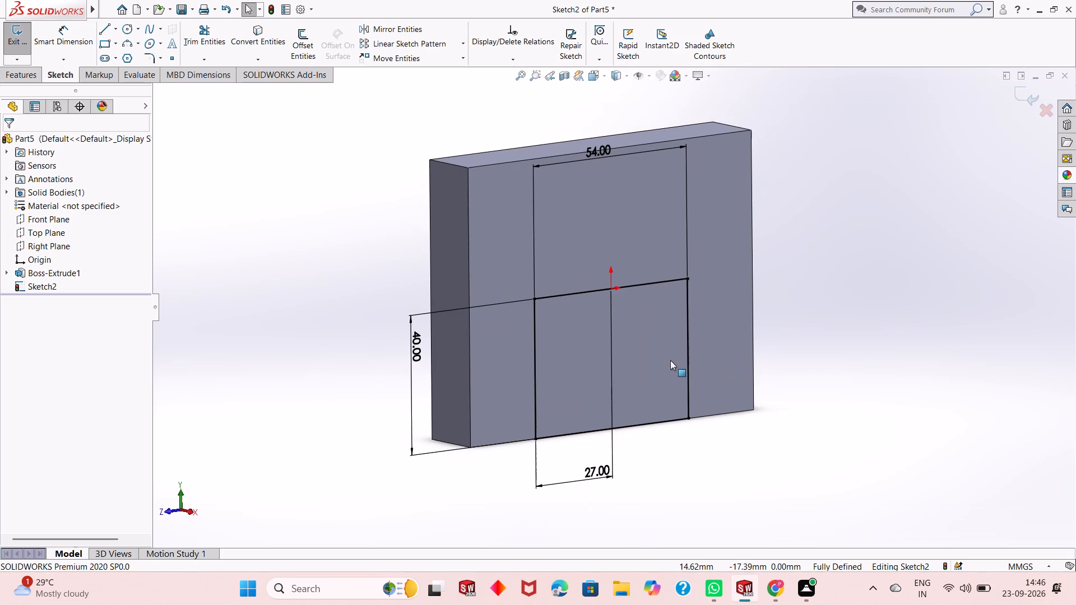
Extrude the 54 by 40 mm rectangle outward from the block face as an 18 mm blind boss, merged with the block.
{"action": "left_click", "coordinate": [26, 76]}
{"action": "left_click", "coordinate": [23, 48]}
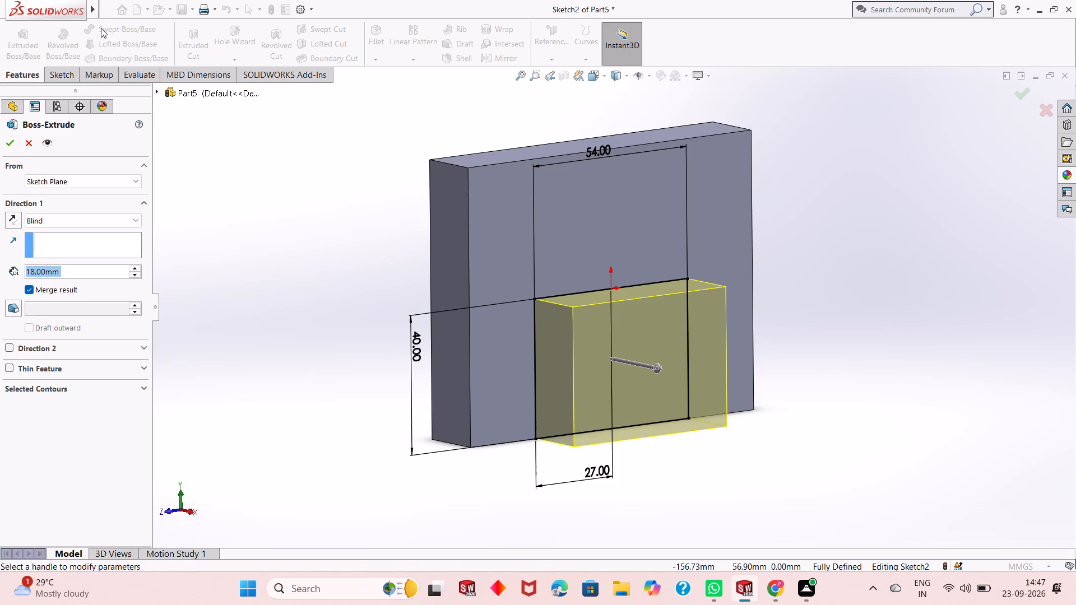
{"action": "key", "text": "1"}
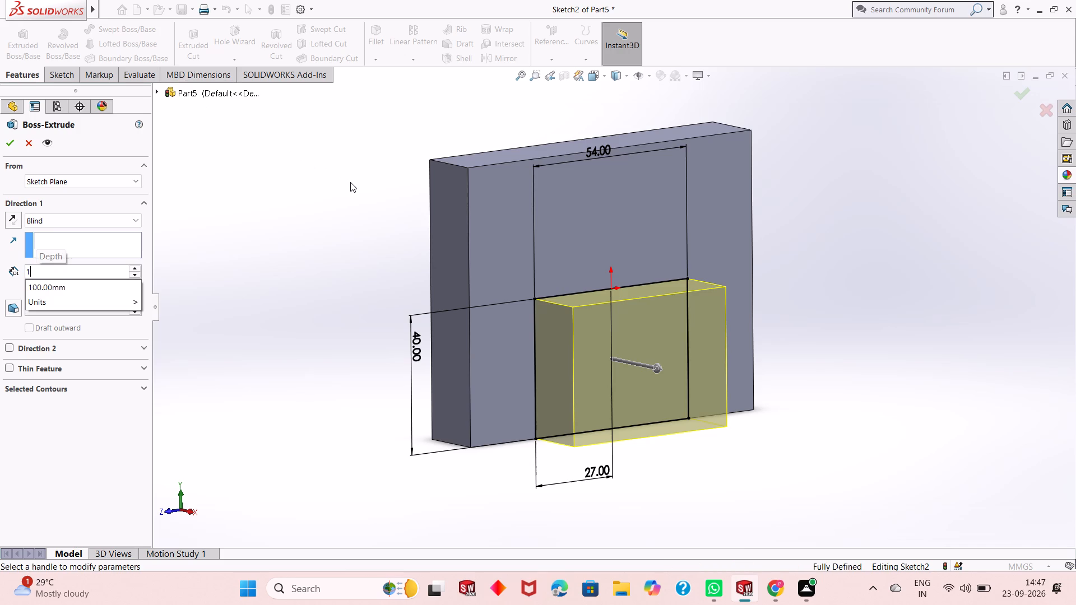
{"action": "key", "text": "8"}
{"action": "key", "text": "Return"}
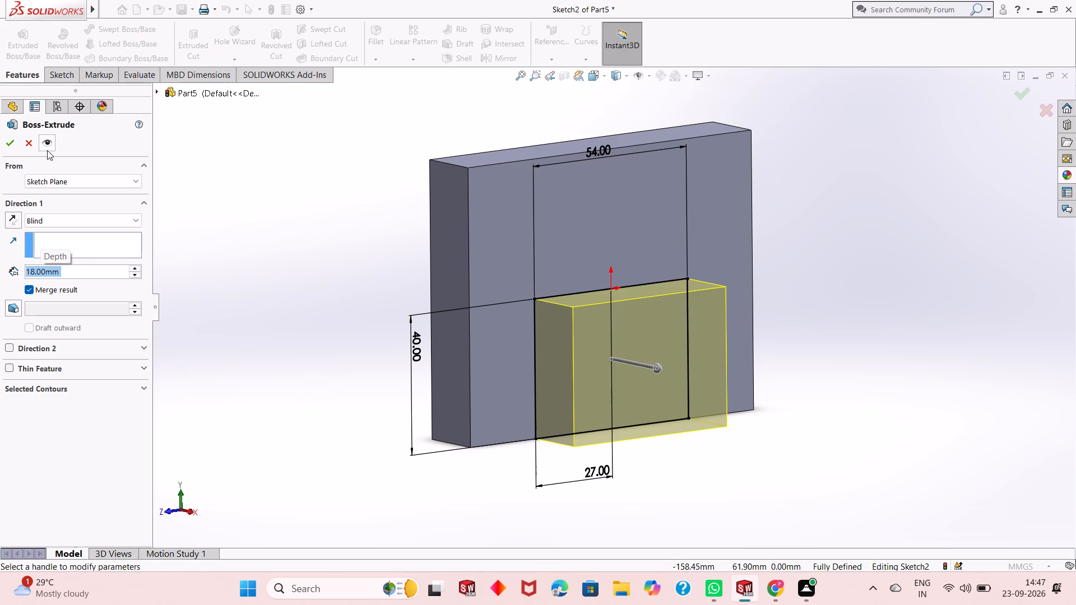
{"action": "left_click", "coordinate": [5, 142]}
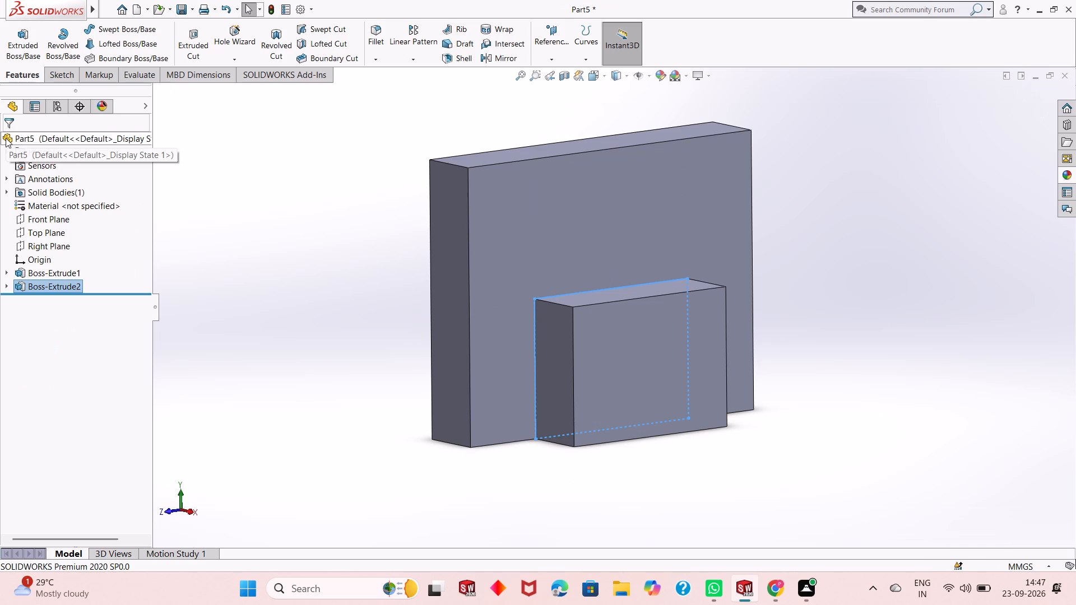
{"action": "left_click", "coordinate": [843, 323]}
{"action": "key", "text": "Escape"}
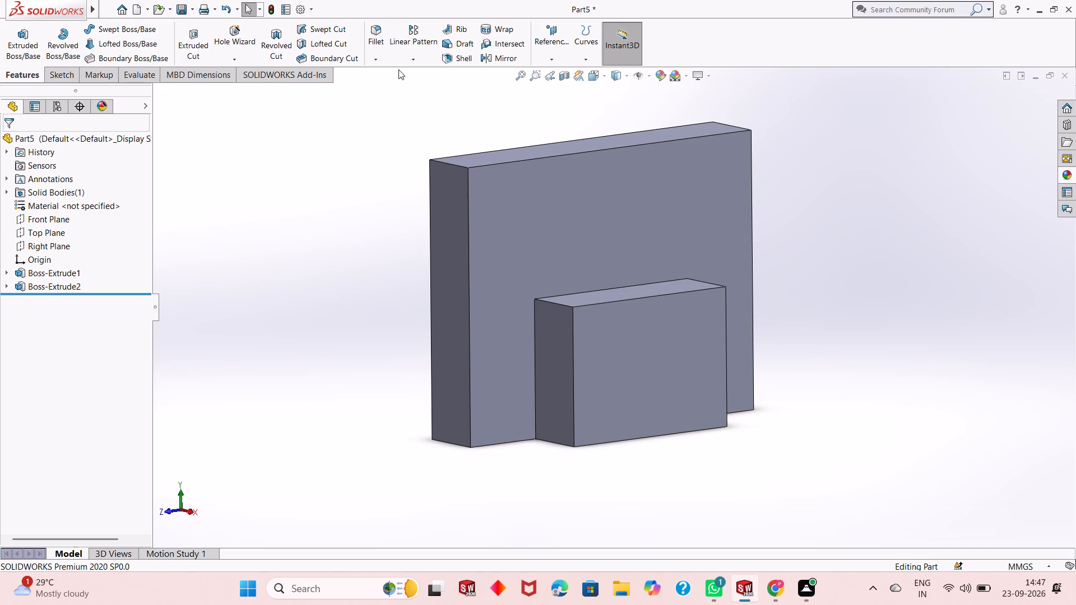
On the new boss's front face, sketch a corner rectangle about 16 mm high from its upper-left corner across to its right edge.
{"action": "left_click", "coordinate": [48, 74]}
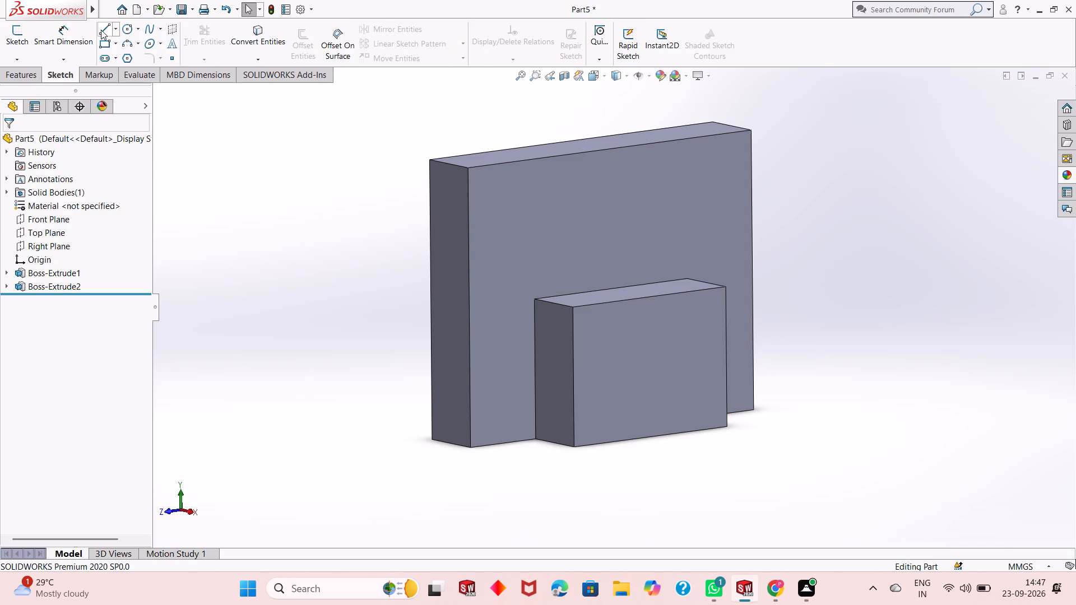
{"action": "left_click", "coordinate": [105, 46]}
{"action": "left_click", "coordinate": [652, 332]}
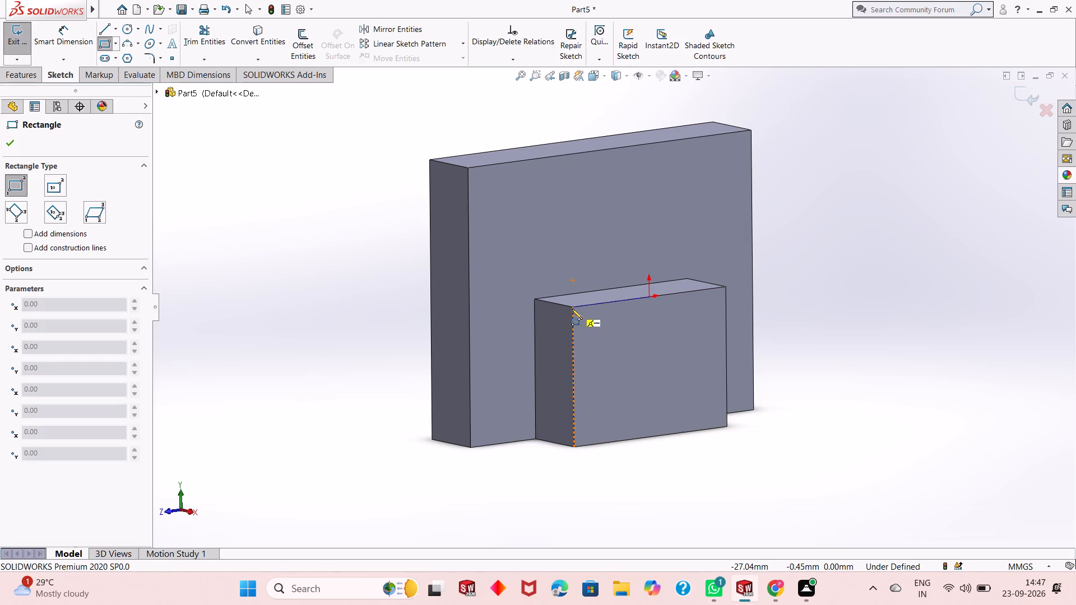
{"action": "left_click", "coordinate": [572, 309]}
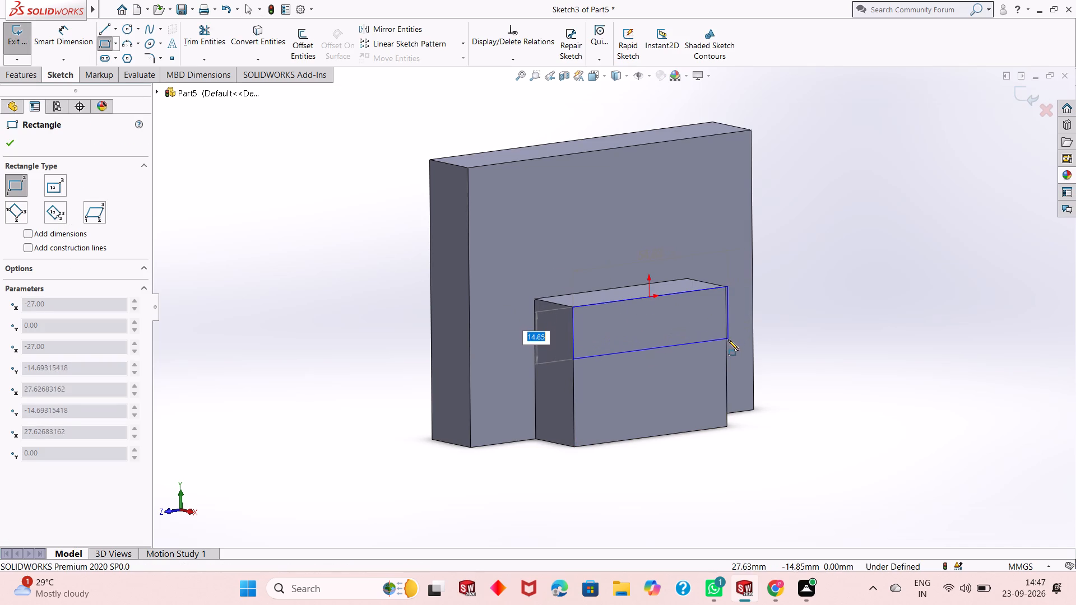
{"action": "left_click", "coordinate": [726, 344]}
{"action": "right_click", "coordinate": [806, 307]}
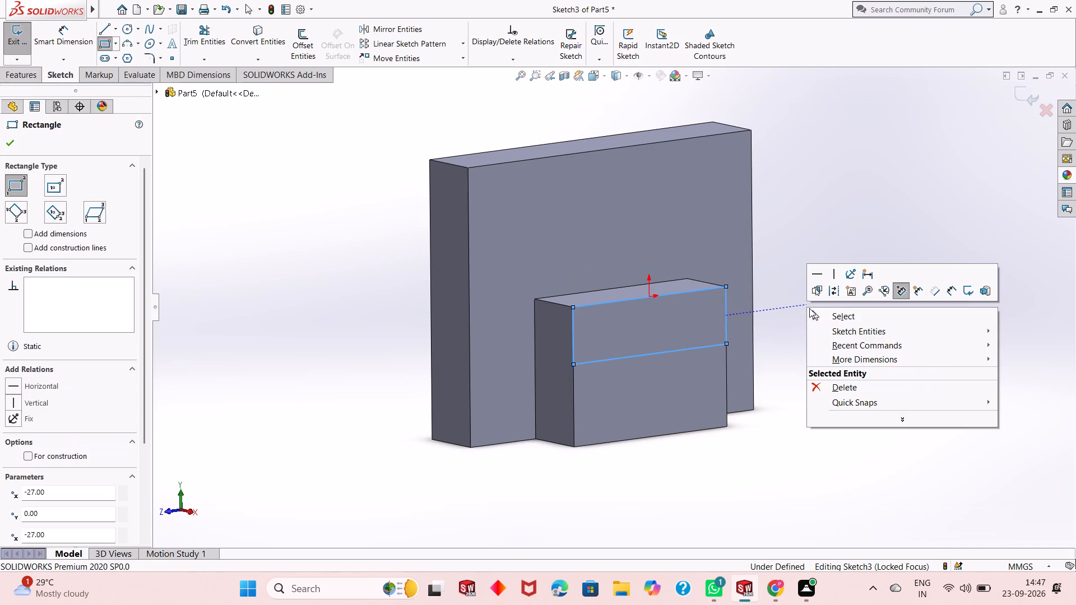
{"action": "left_click", "coordinate": [813, 313]}
{"action": "middle_click_drag", "start_coordinate": [752, 329], "coordinate": [720, 354]}
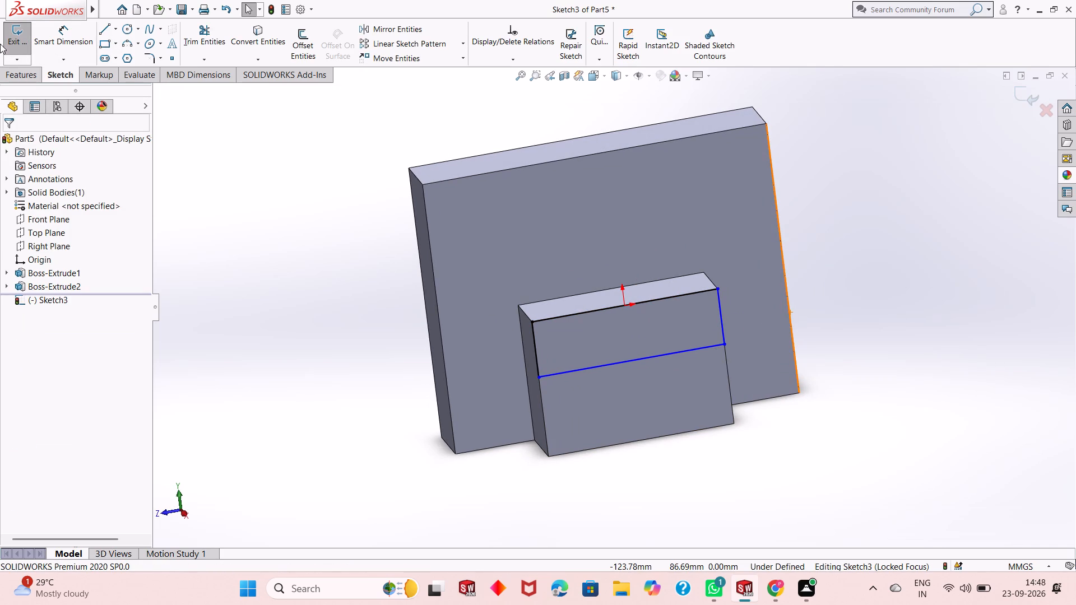
Dimension the new rectangle's left side to a height of 15 mm.
{"action": "left_click", "coordinate": [52, 33]}
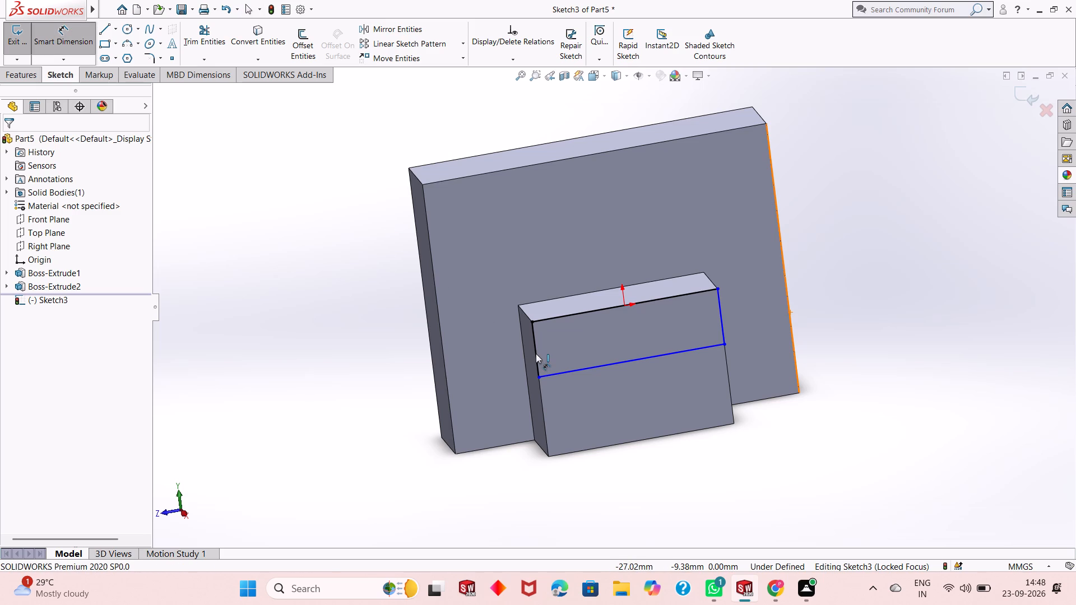
{"action": "left_click", "coordinate": [535, 354]}
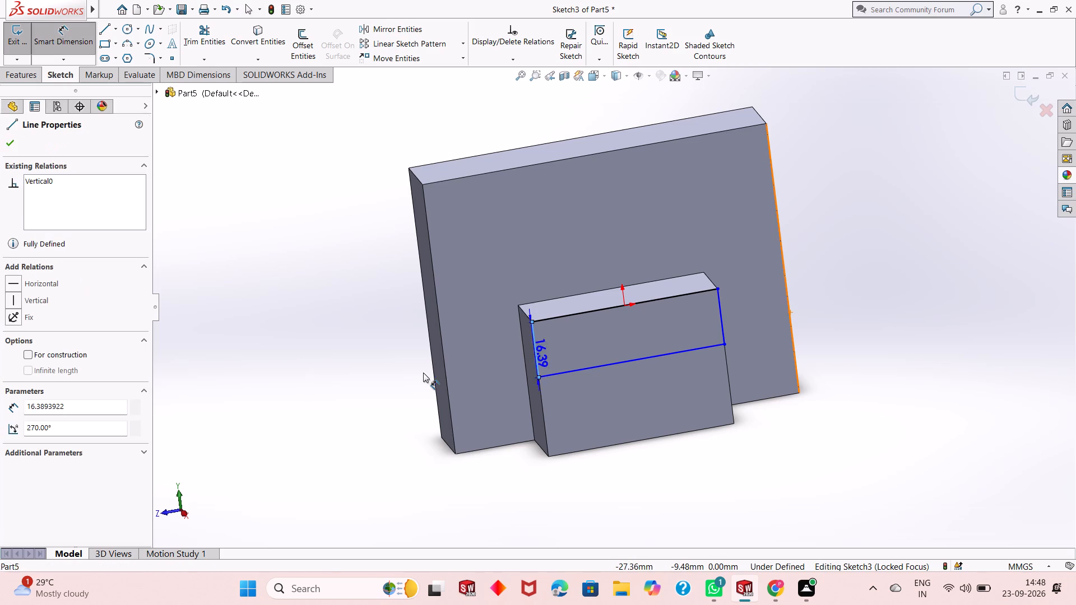
{"action": "left_click", "coordinate": [423, 373]}
{"action": "type", "text": "15"}
{"action": "key", "text": "Return"}
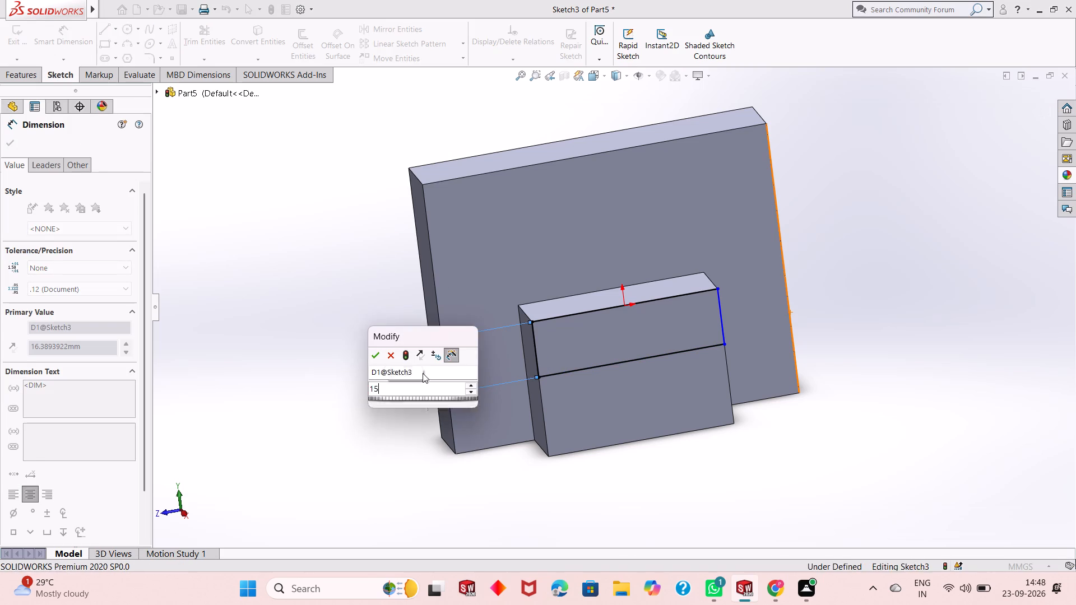
Check the rectangle's upper-right corner against the boss edge, and undo the 15 mm dimension and the rectangle.
{"action": "scroll", "coordinate": [720, 309], "scroll_direction": "down", "scroll_amount": 3}
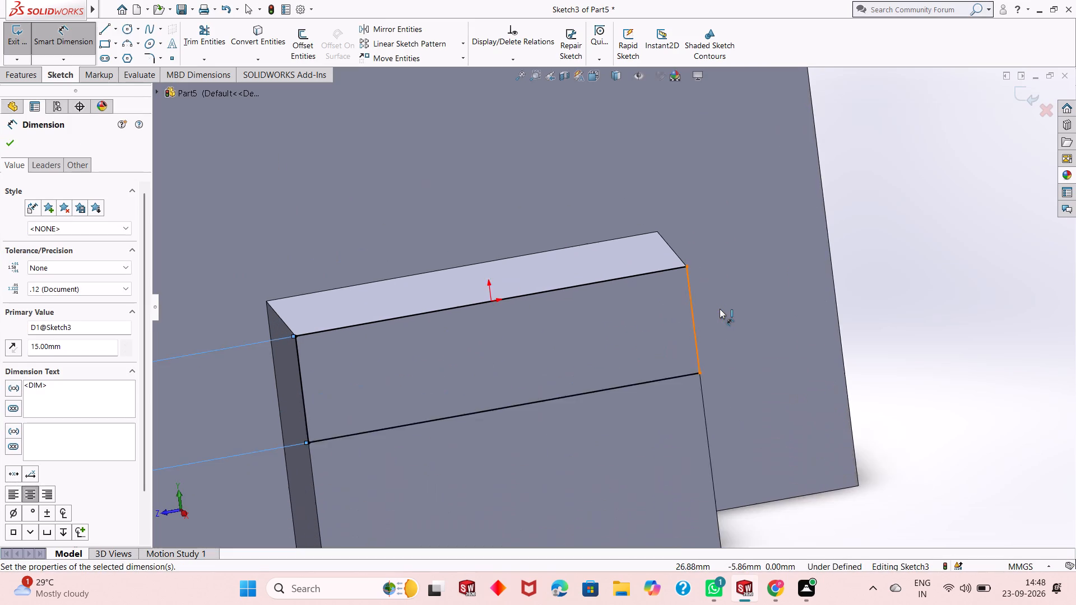
{"action": "scroll", "coordinate": [720, 309], "scroll_direction": "down", "scroll_amount": 6}
{"action": "scroll", "coordinate": [653, 257], "scroll_direction": "down", "scroll_amount": 10}
{"action": "scroll", "coordinate": [593, 205], "scroll_direction": "down", "scroll_amount": 5}
{"action": "scroll", "coordinate": [674, 280], "scroll_direction": "down", "scroll_amount": 2}
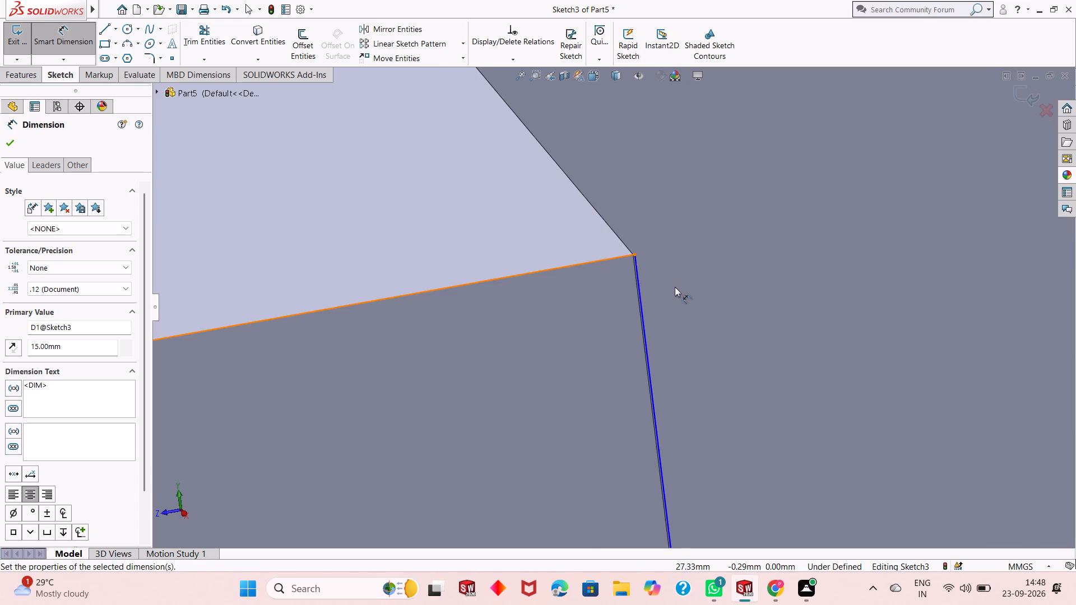
{"action": "scroll", "coordinate": [675, 287], "scroll_direction": "down", "scroll_amount": 3}
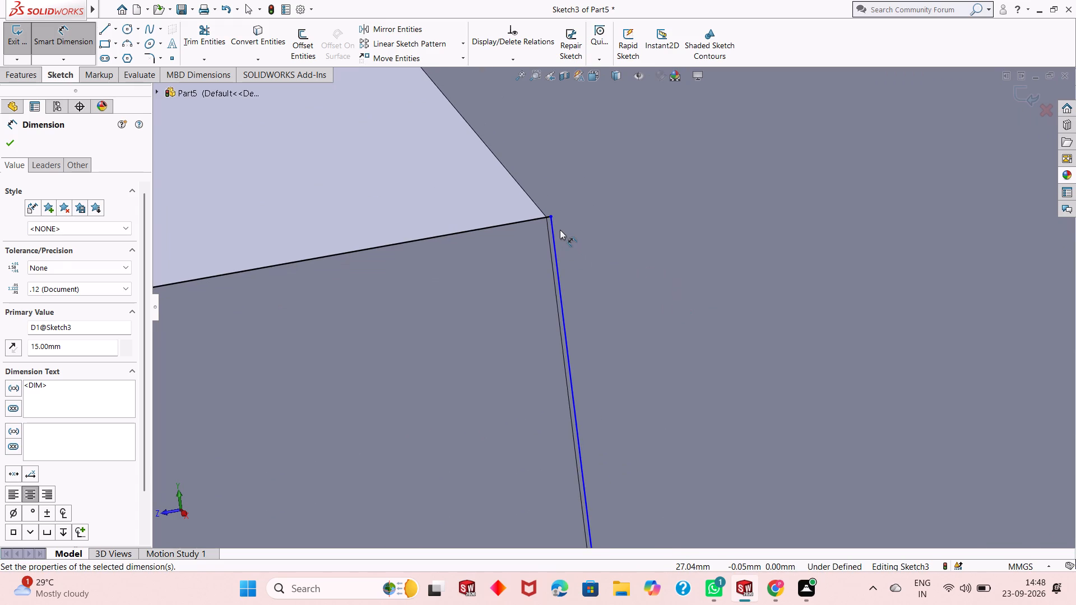
{"action": "key", "text": "ctrl+z"}
{"action": "key", "text": "ctrl+z"}
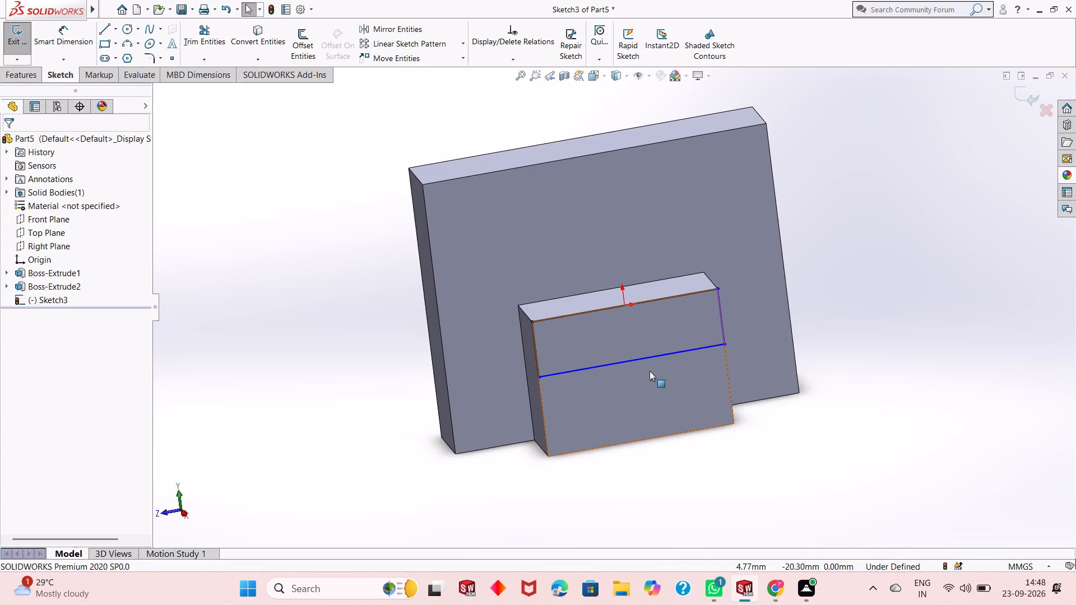
{"action": "key", "text": "ctrl+z"}
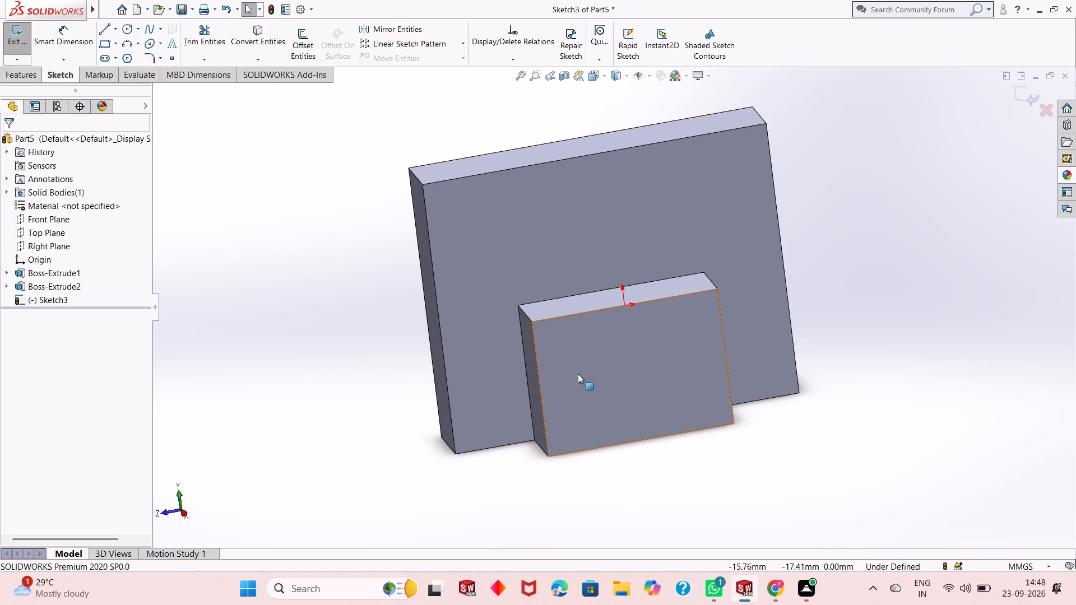
Sketch a corner rectangle about 15 mm high on the boss's front face, from its upper-left corner to its right edge.
{"action": "key", "text": "ctrl+8"}
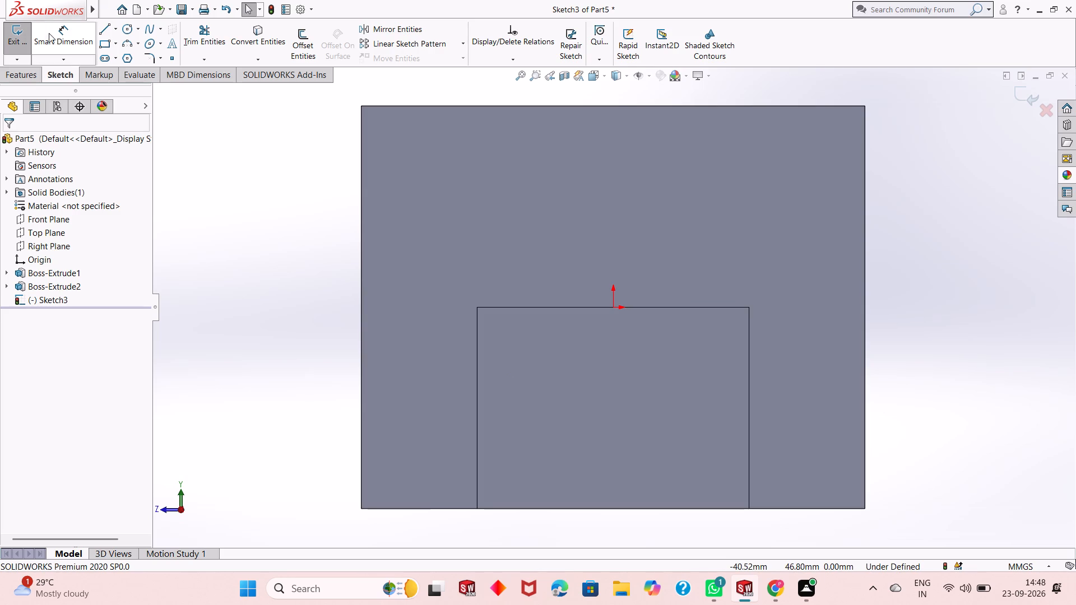
{"action": "left_click", "coordinate": [105, 45]}
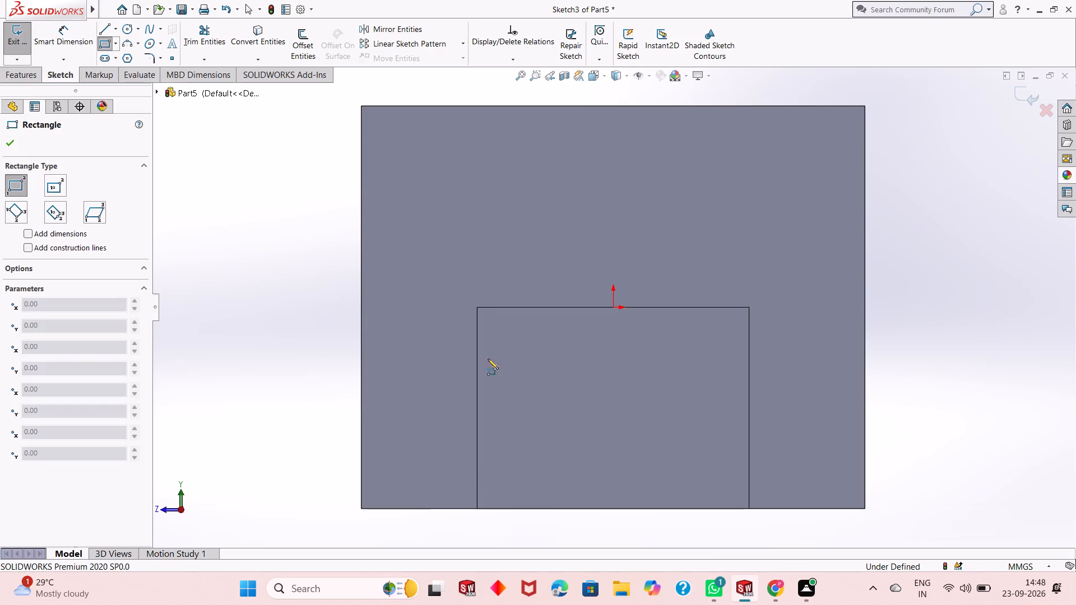
{"action": "left_click", "coordinate": [477, 306]}
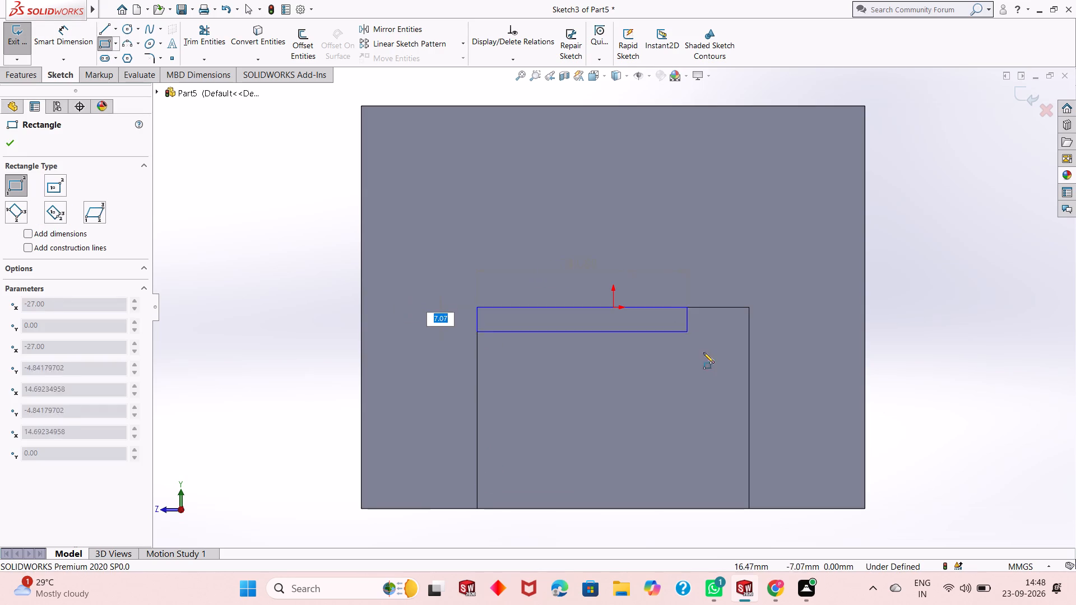
{"action": "left_click", "coordinate": [750, 382]}
{"action": "right_click", "coordinate": [750, 382]}
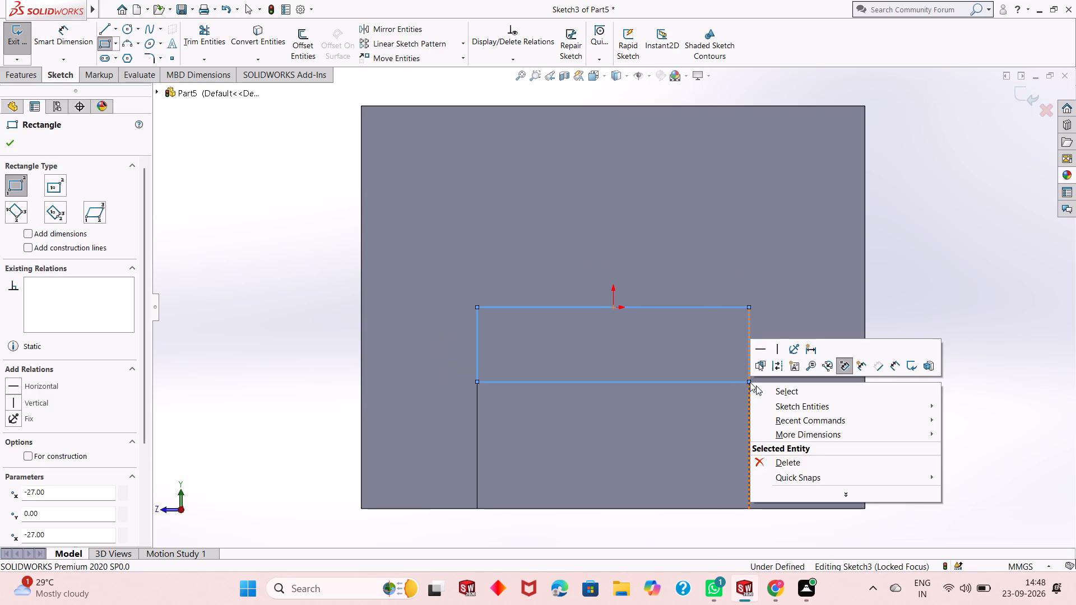
{"action": "left_click", "coordinate": [764, 389]}
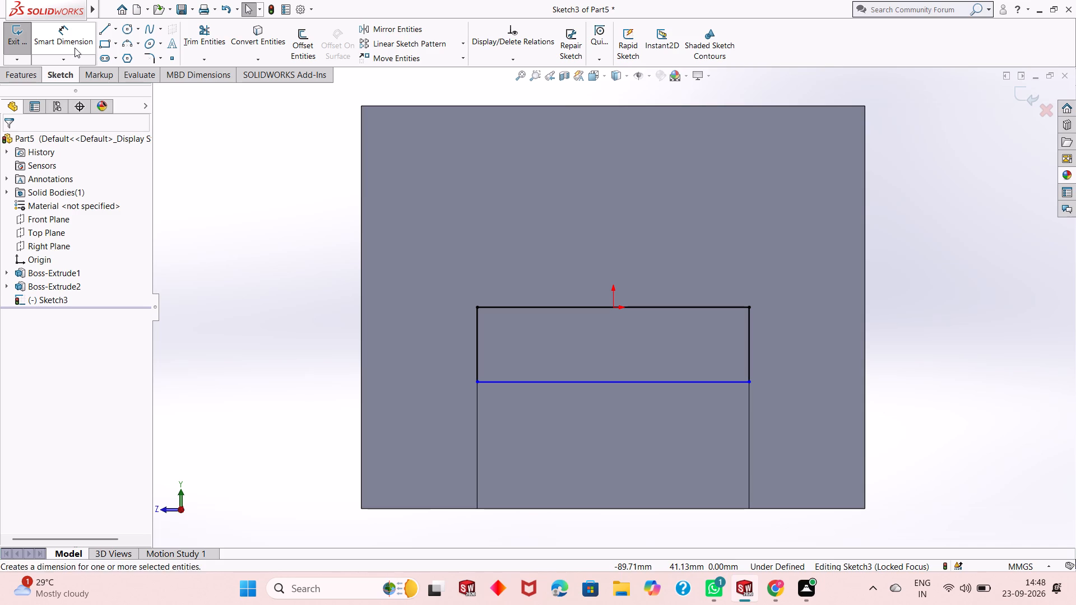
Dimension the new rectangle's left side to a height of 15 mm.
{"action": "left_click", "coordinate": [75, 48]}
{"action": "left_click", "coordinate": [479, 358]}
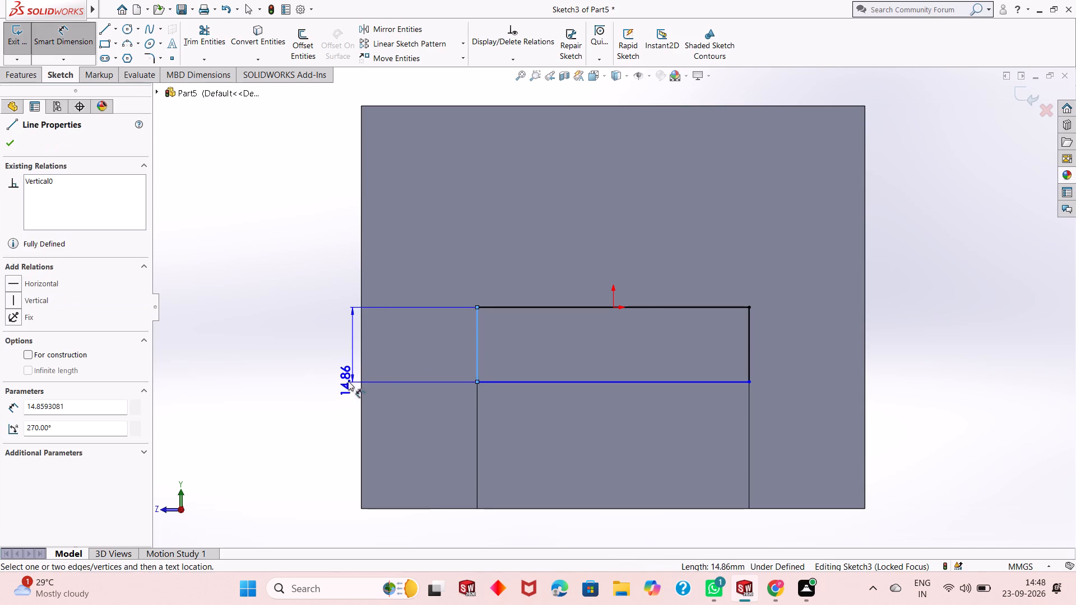
{"action": "left_click", "coordinate": [312, 384]}
{"action": "type", "text": "15"}
{"action": "key", "text": "Return"}
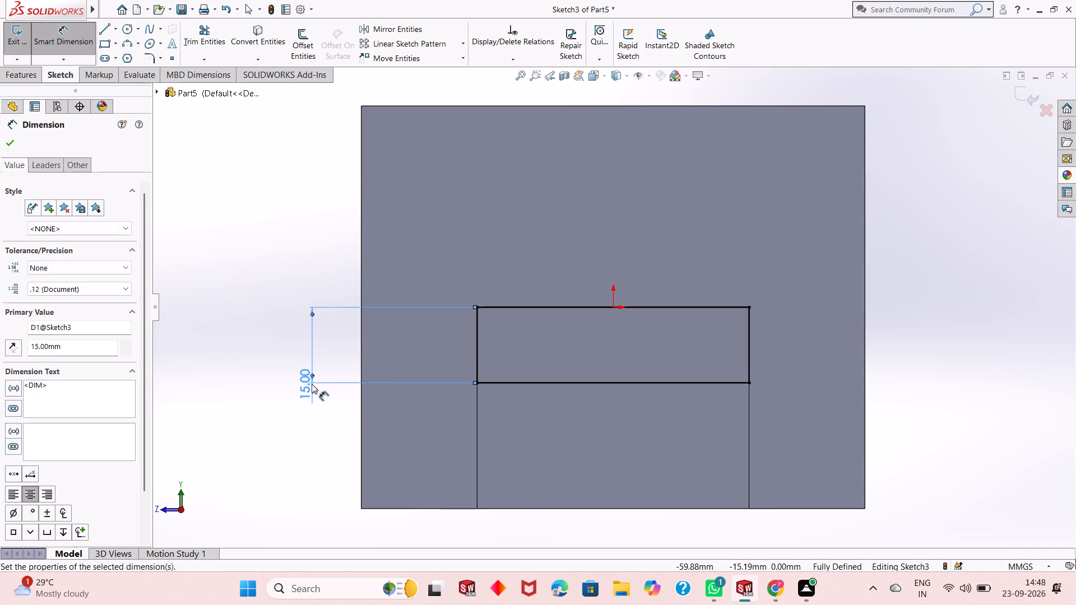
{"action": "right_click", "coordinate": [282, 209]}
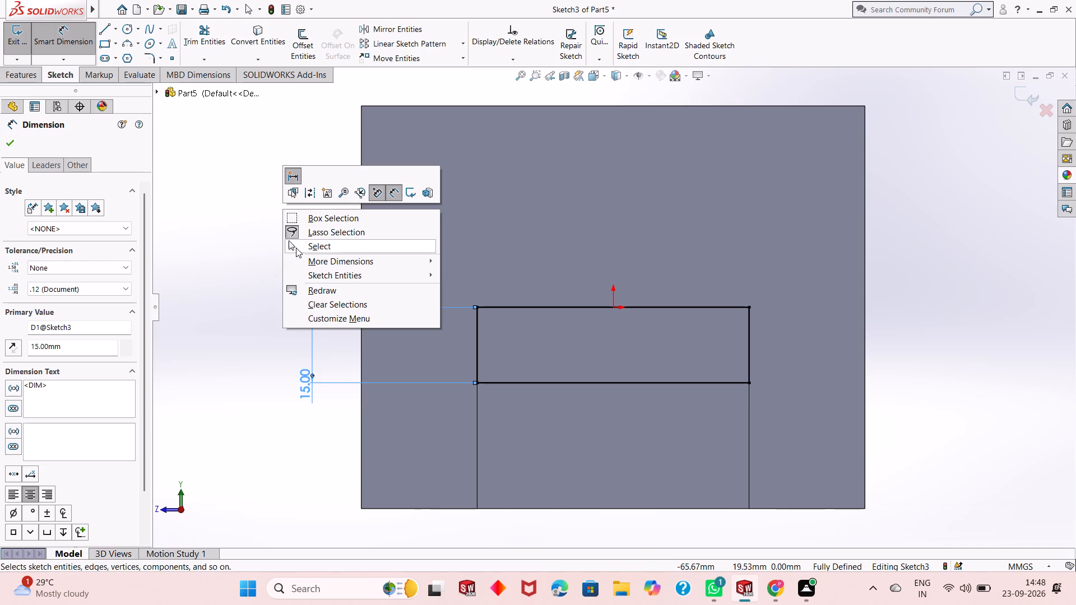
{"action": "left_click", "coordinate": [296, 248]}
Extrude the 15 mm high rectangle outward from the boss face as a 20 mm blind boss with merged result.
{"action": "scroll", "coordinate": [567, 371], "scroll_direction": "up", "scroll_amount": 1}
{"action": "middle_click_drag", "start_coordinate": [567, 371], "coordinate": [576, 373]}
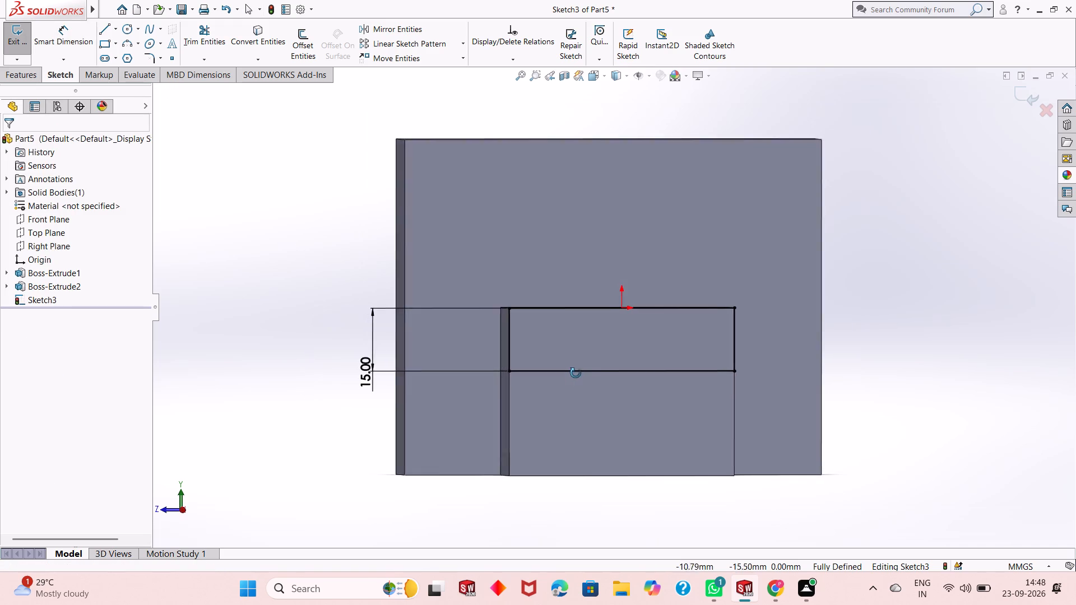
{"action": "middle_click_drag", "start_coordinate": [576, 373], "coordinate": [619, 380]}
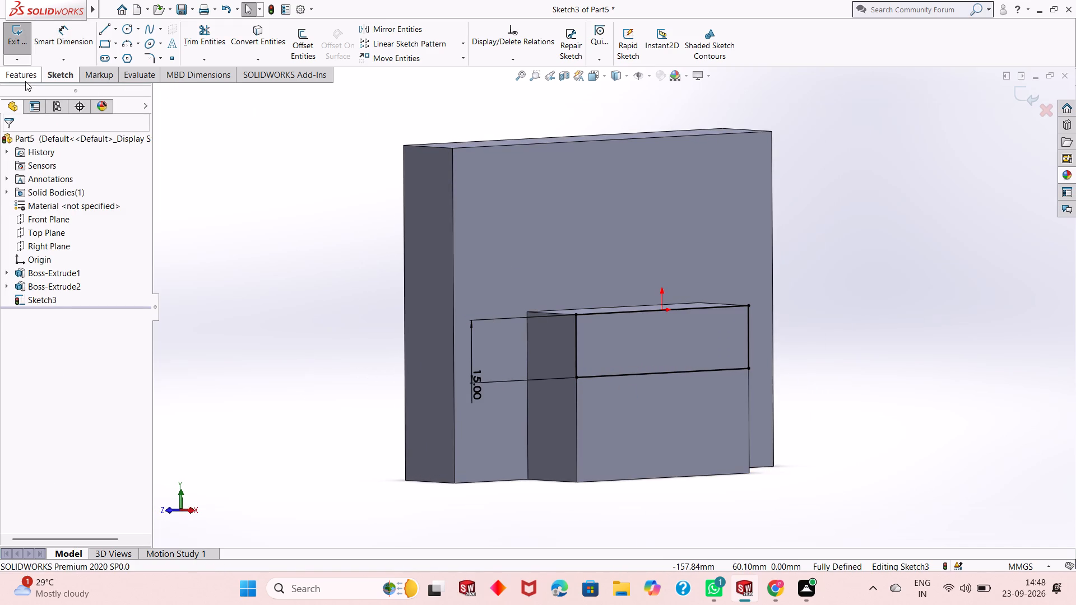
{"action": "left_click", "coordinate": [25, 77]}
{"action": "left_click", "coordinate": [23, 47]}
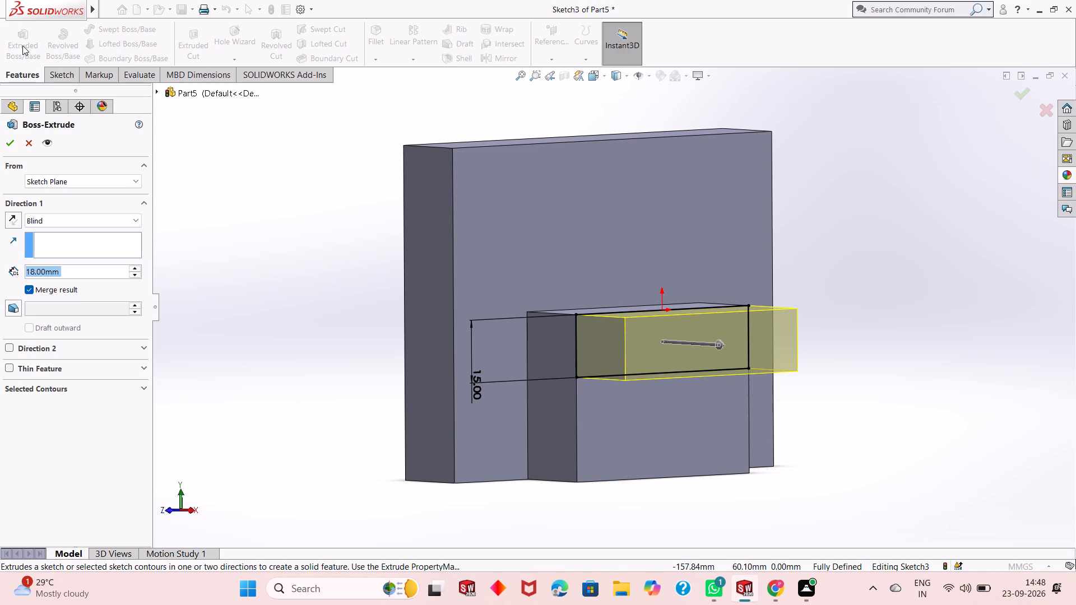
{"action": "type", "text": "20"}
{"action": "key", "text": "Return"}
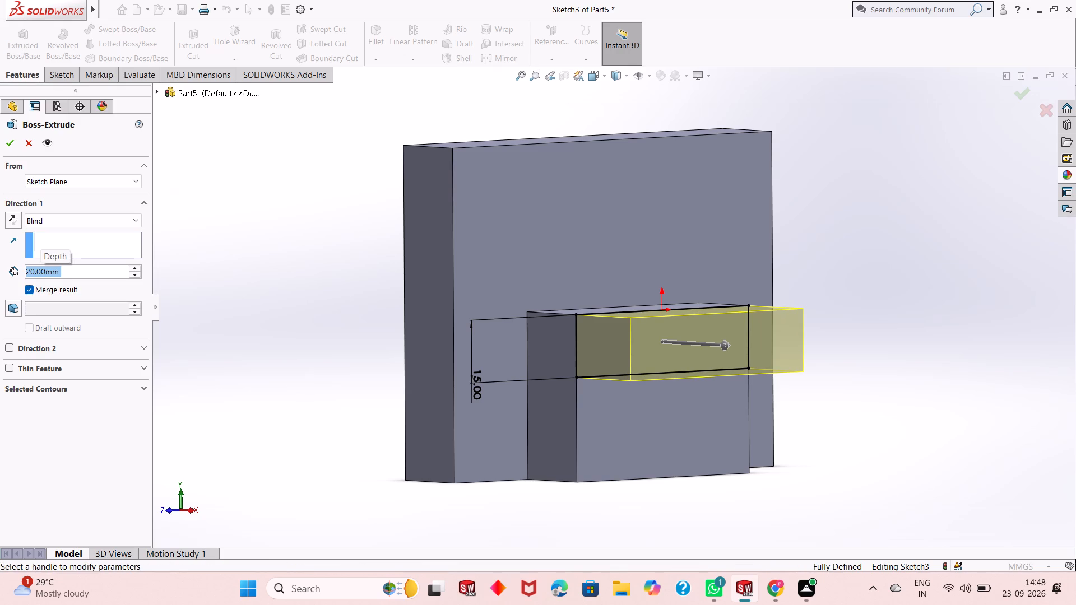
{"action": "left_click", "coordinate": [14, 149]}
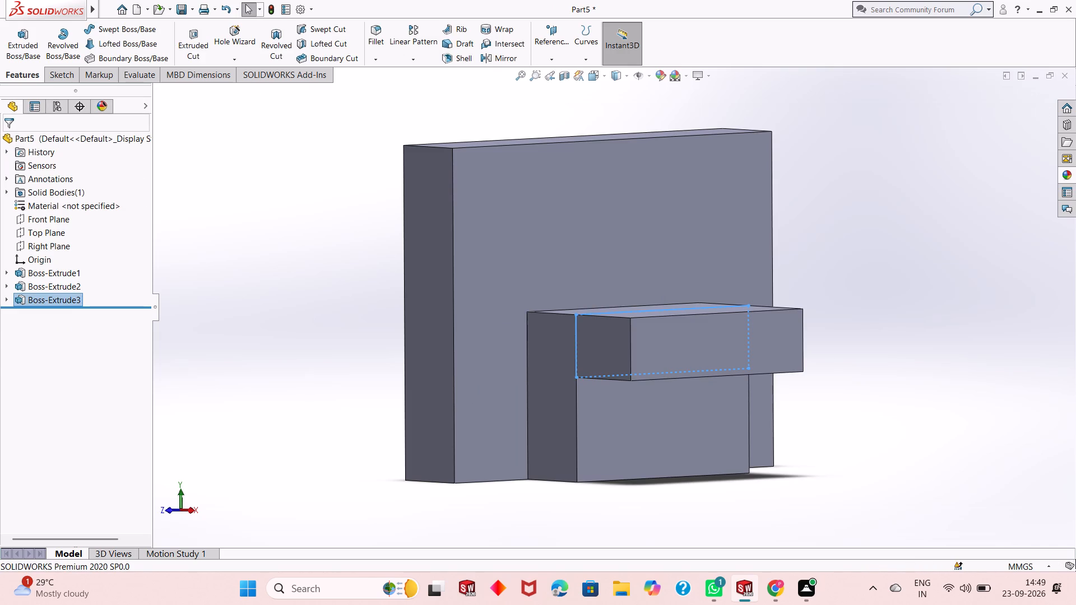
Examine the extruded ledge, the boss and the block from several oblique angles.
{"action": "left_click", "coordinate": [183, 190]}
{"action": "middle_click_drag", "start_coordinate": [479, 322], "coordinate": [510, 354]}
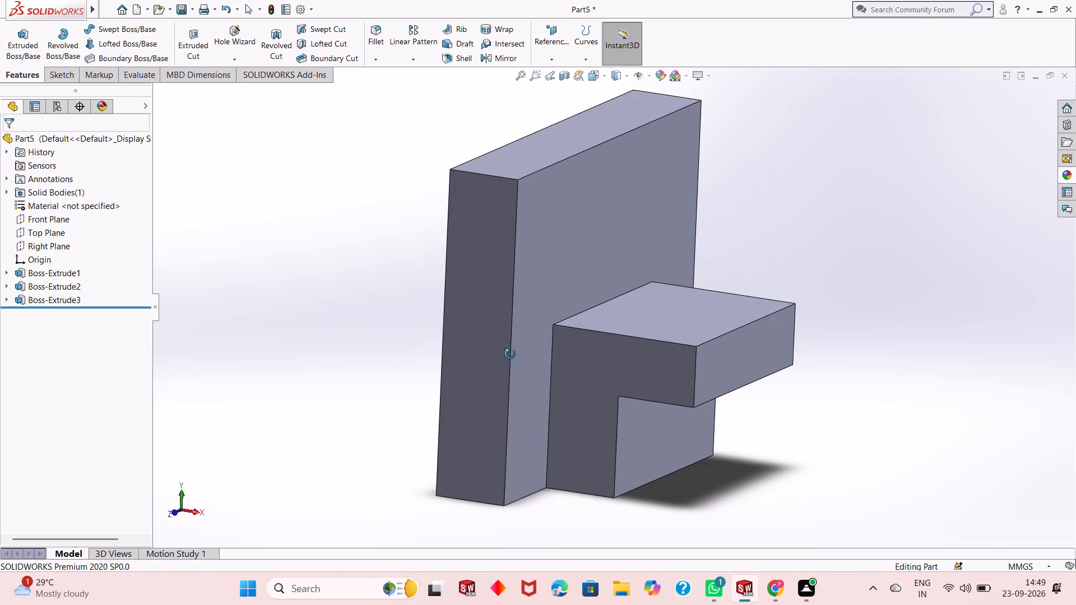
{"action": "middle_click_drag", "start_coordinate": [510, 354], "coordinate": [520, 336]}
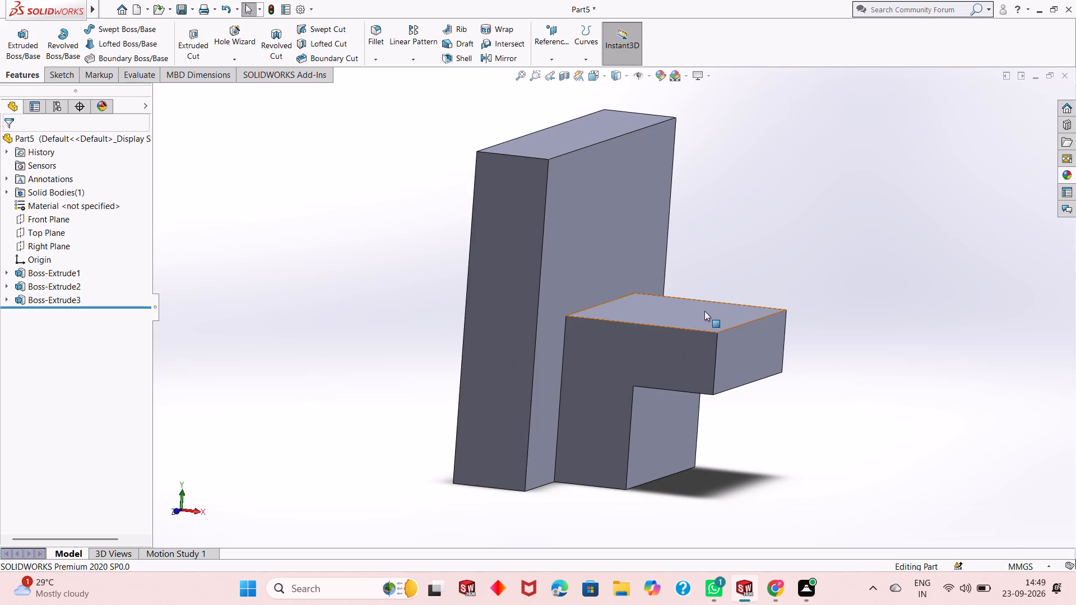
{"action": "scroll", "coordinate": [704, 311], "scroll_direction": "down", "scroll_amount": 1}
{"action": "scroll", "coordinate": [694, 338], "scroll_direction": "up", "scroll_amount": 1}
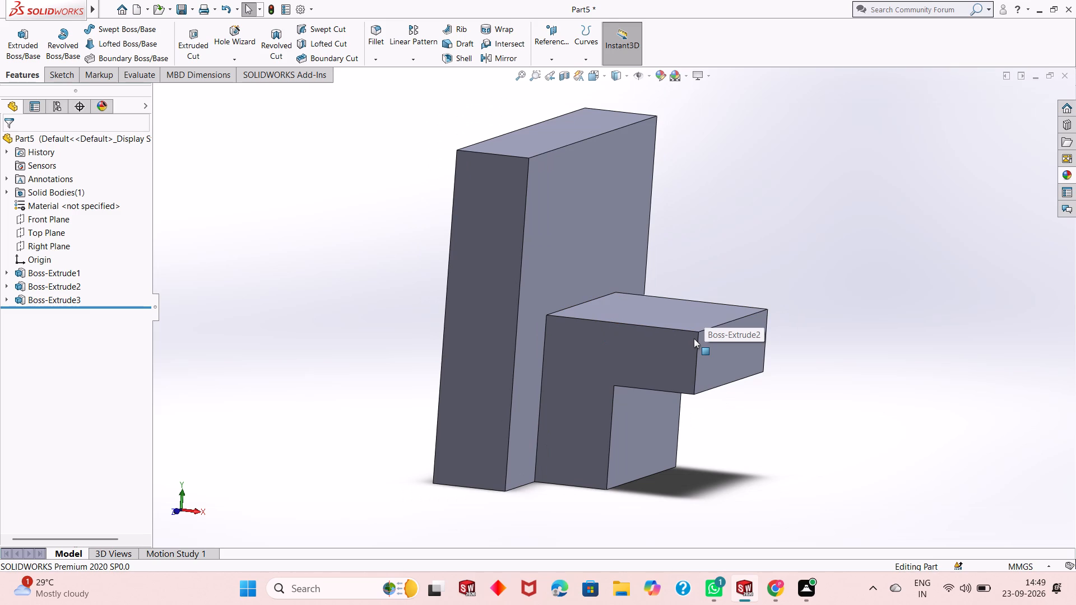
{"action": "scroll", "coordinate": [692, 404], "scroll_direction": "up", "scroll_amount": 2}
{"action": "scroll", "coordinate": [715, 284], "scroll_direction": "down", "scroll_amount": 2}
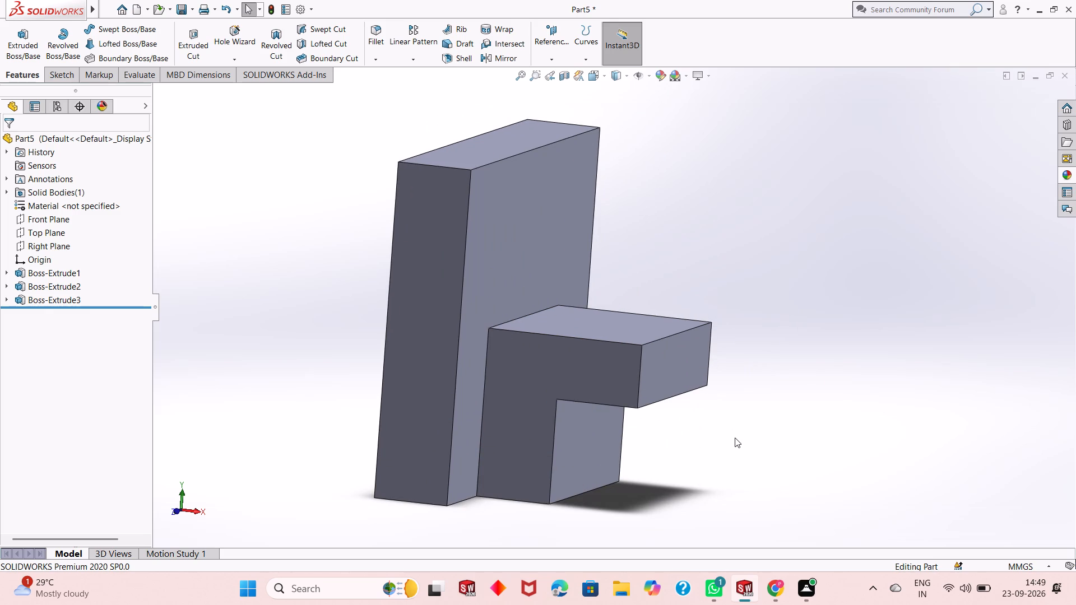
{"action": "middle_click_drag", "start_coordinate": [732, 436], "coordinate": [713, 404]}
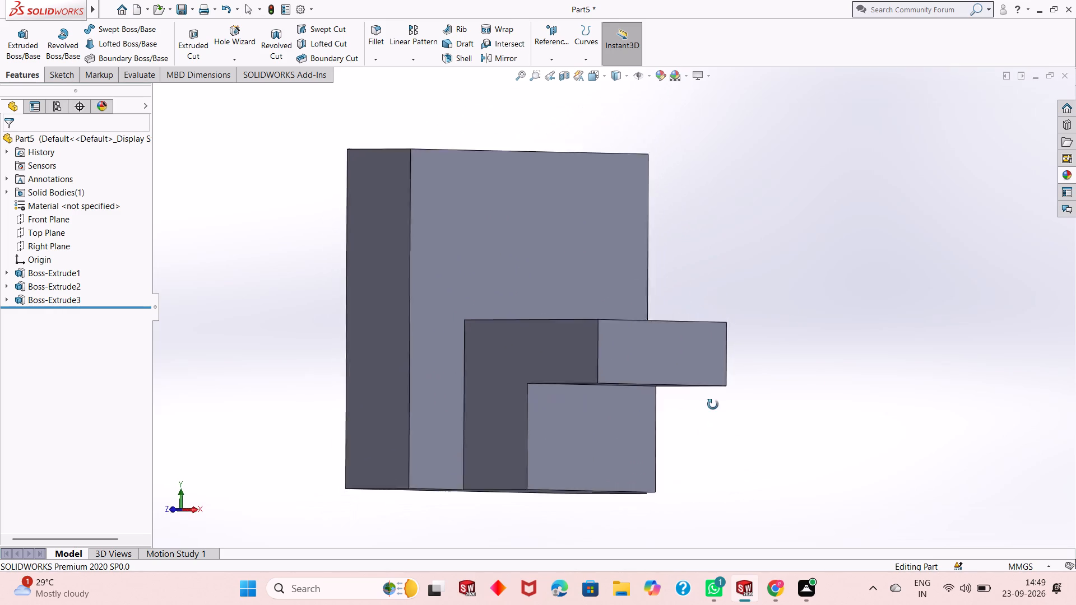
{"action": "middle_click_drag", "start_coordinate": [713, 404], "coordinate": [699, 428]}
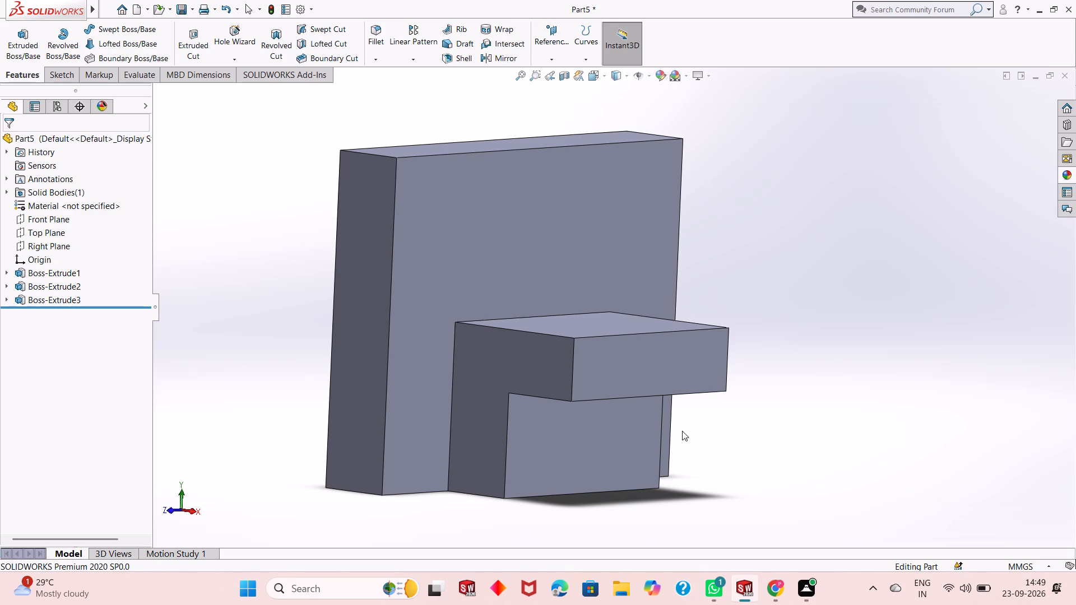
Start a new sketch on the top face of the boss and its ledge, facing the sketch plane.
{"action": "scroll", "coordinate": [477, 418], "scroll_direction": "up", "scroll_amount": 2}
{"action": "middle_click_drag", "start_coordinate": [541, 393], "coordinate": [545, 448]}
{"action": "left_click", "coordinate": [583, 335]}
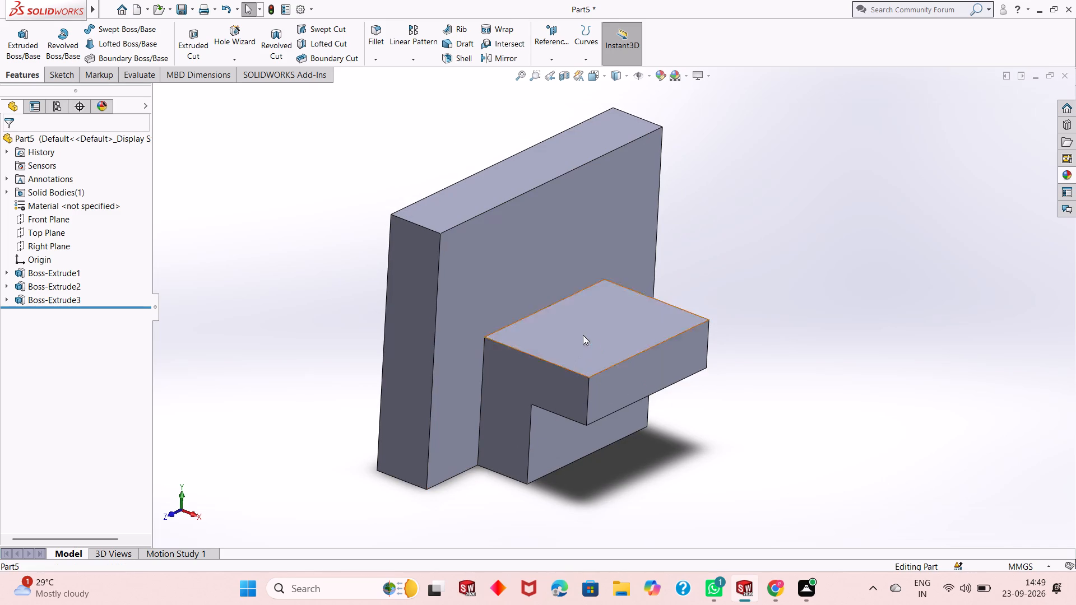
{"action": "left_click", "coordinate": [637, 308]}
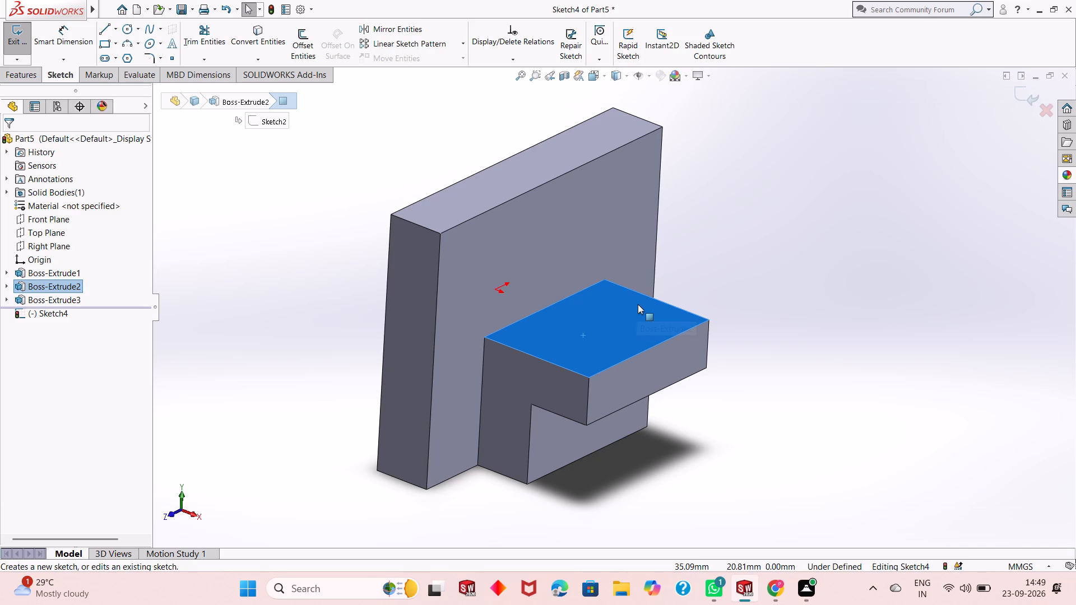
{"action": "key", "text": "ctrl+8"}
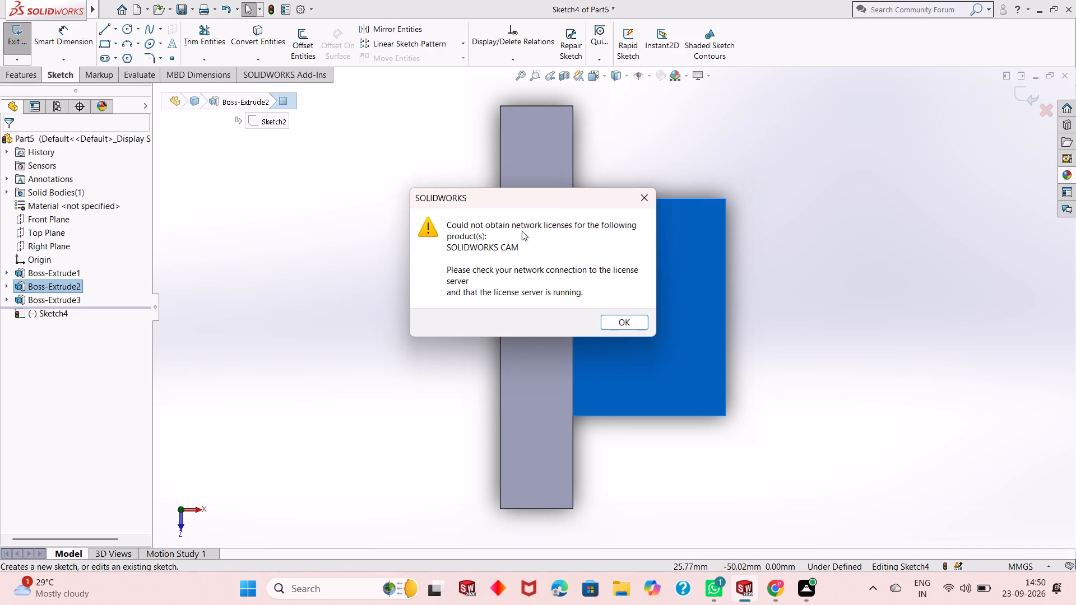
{"action": "left_click", "coordinate": [643, 202]}
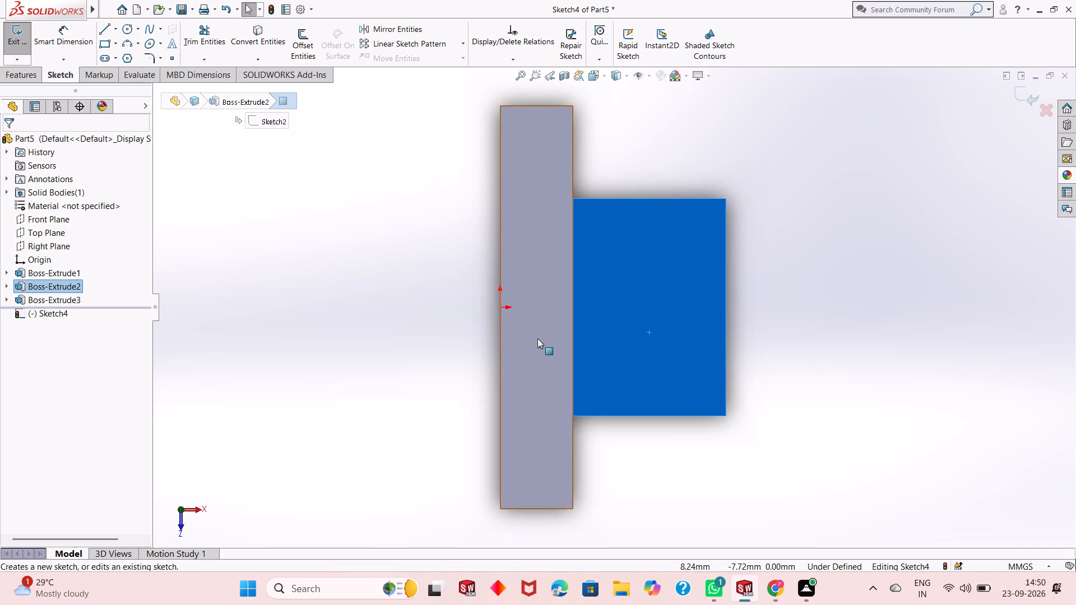
Examine the boss's top face and its junction with the block, both face-on and from oblique angles.
{"action": "middle_click_drag", "start_coordinate": [671, 466], "coordinate": [635, 480]}
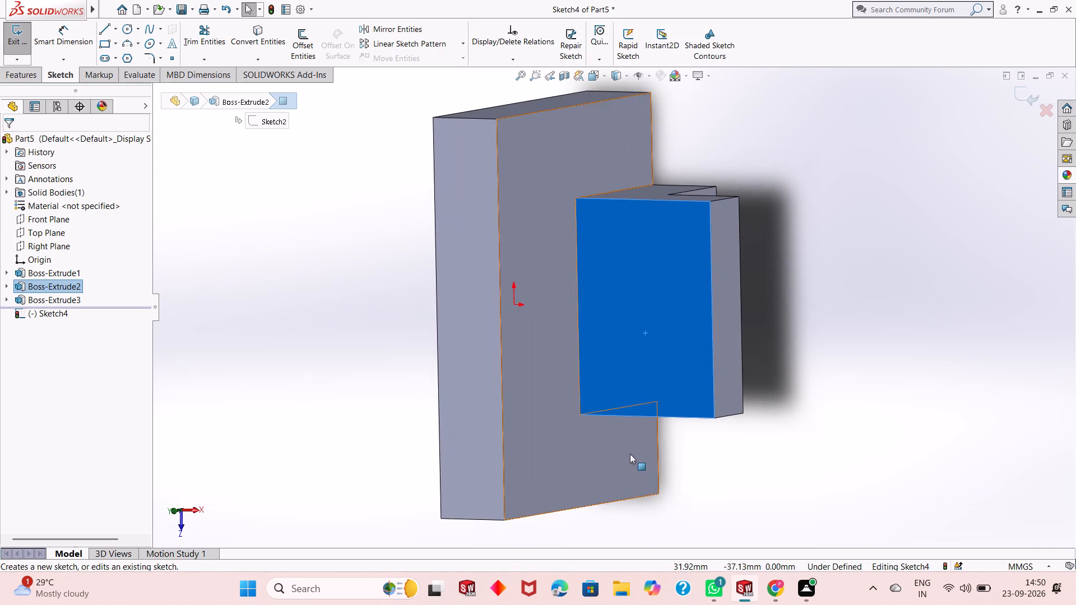
{"action": "scroll", "coordinate": [629, 449], "scroll_direction": "up", "scroll_amount": 1}
{"action": "left_click", "coordinate": [758, 280]}
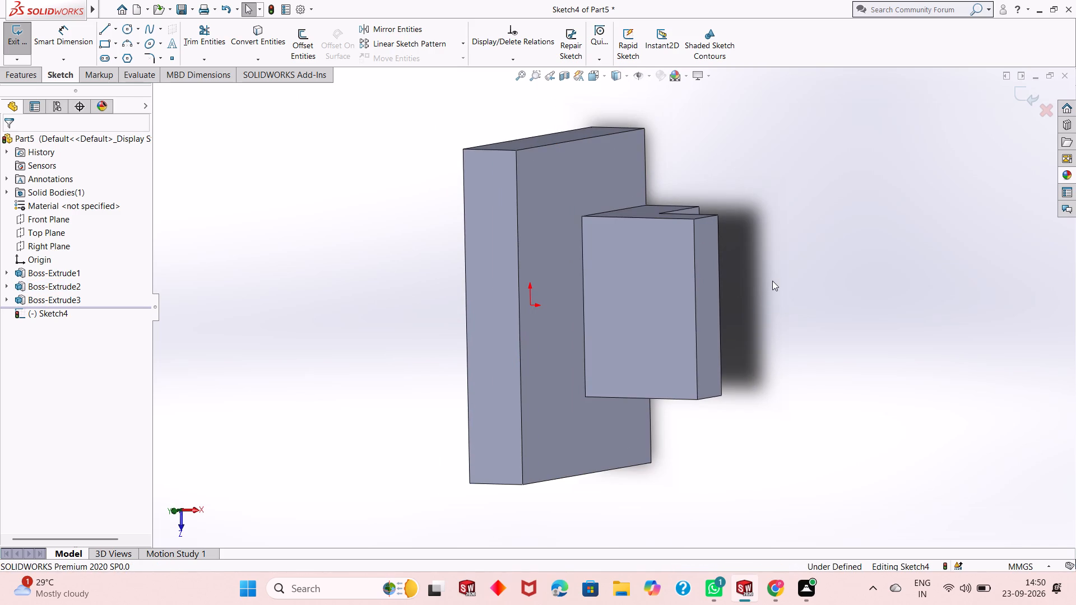
{"action": "key", "text": "ctrl+8"}
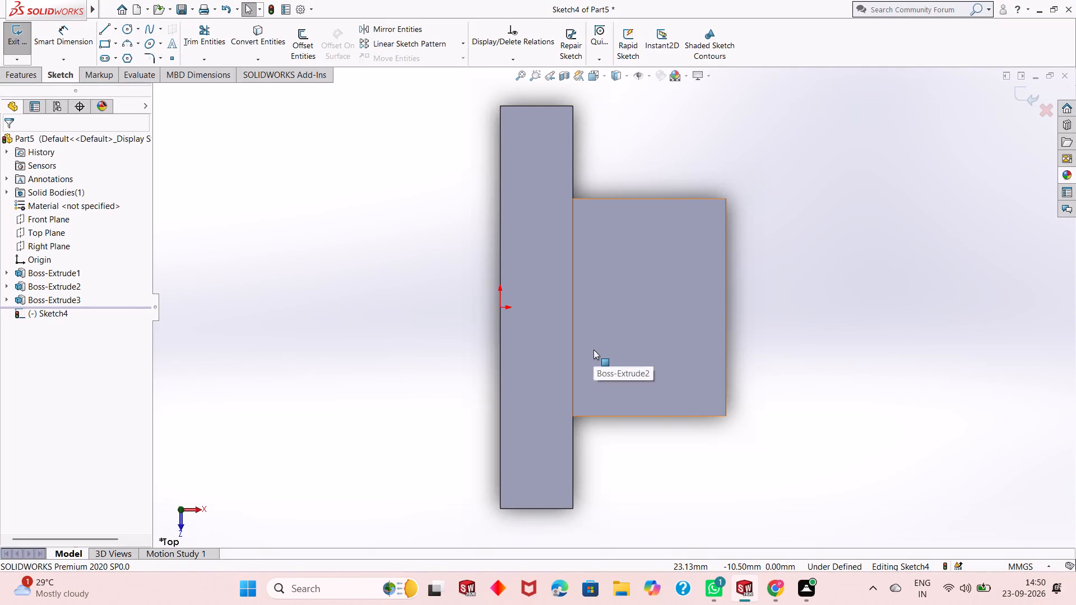
{"action": "middle_click_drag", "start_coordinate": [593, 351], "coordinate": [562, 361]}
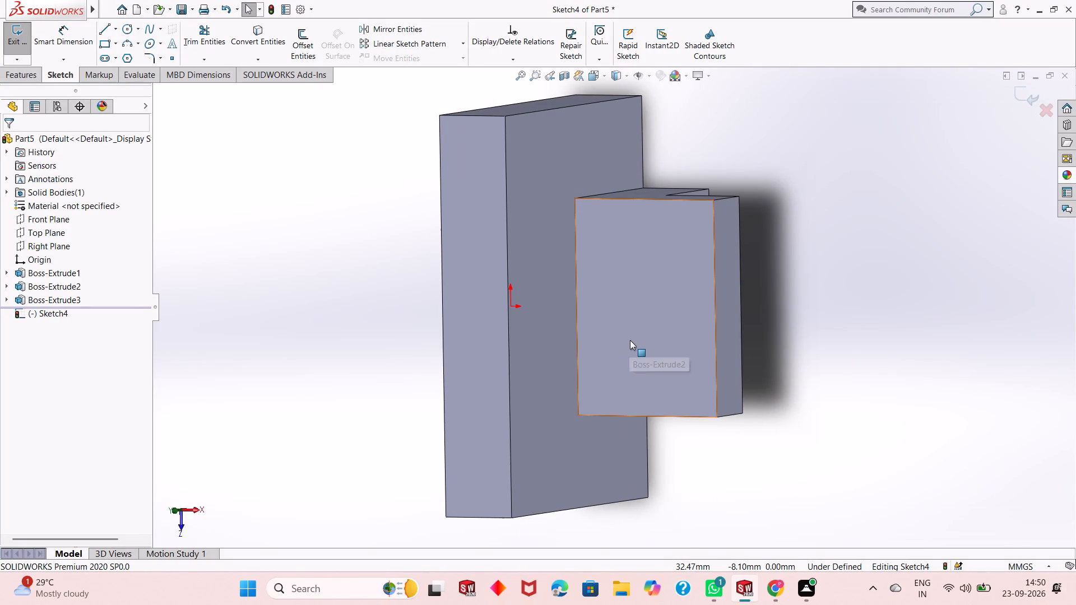
{"action": "key", "text": "ctrl+8"}
{"action": "scroll", "coordinate": [409, 409], "scroll_direction": "up", "scroll_amount": 2}
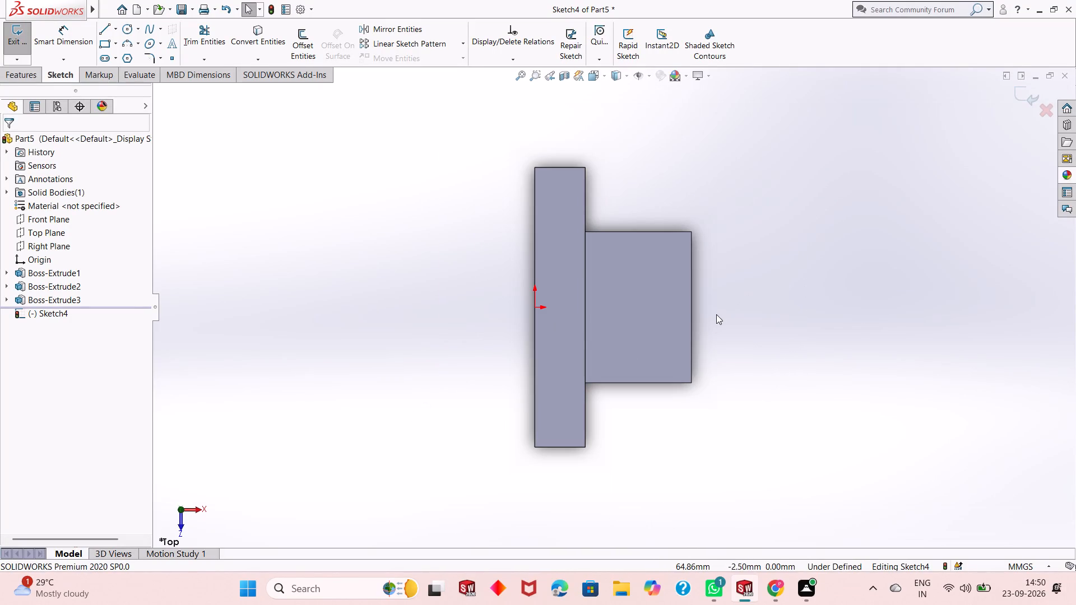
{"action": "scroll", "coordinate": [716, 316], "scroll_direction": "down", "scroll_amount": 2}
{"action": "scroll", "coordinate": [700, 306], "scroll_direction": "up", "scroll_amount": 2}
{"action": "scroll", "coordinate": [703, 287], "scroll_direction": "down", "scroll_amount": 1}
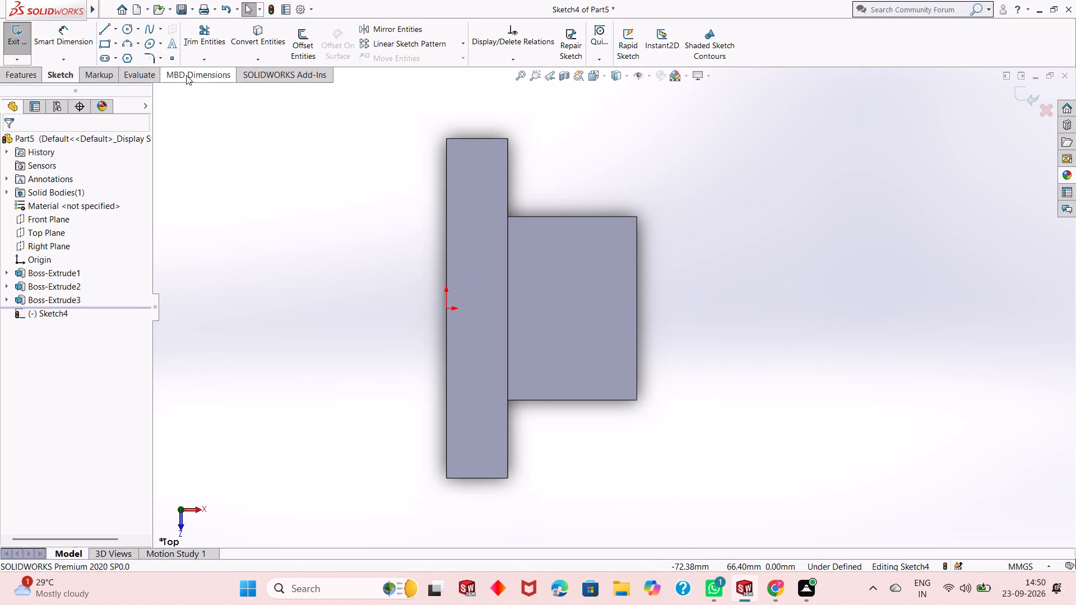
Sketch a corner rectangle about 88 by 44 mm extending outward from the corner of the ledge's outer edge.
{"action": "left_click", "coordinate": [105, 45]}
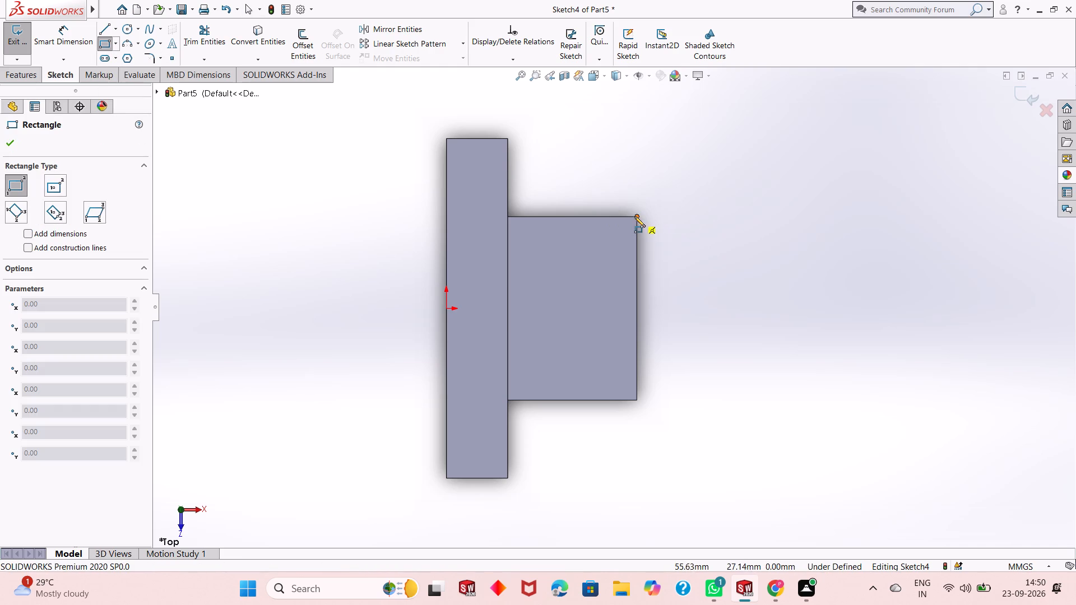
{"action": "left_click", "coordinate": [634, 217]}
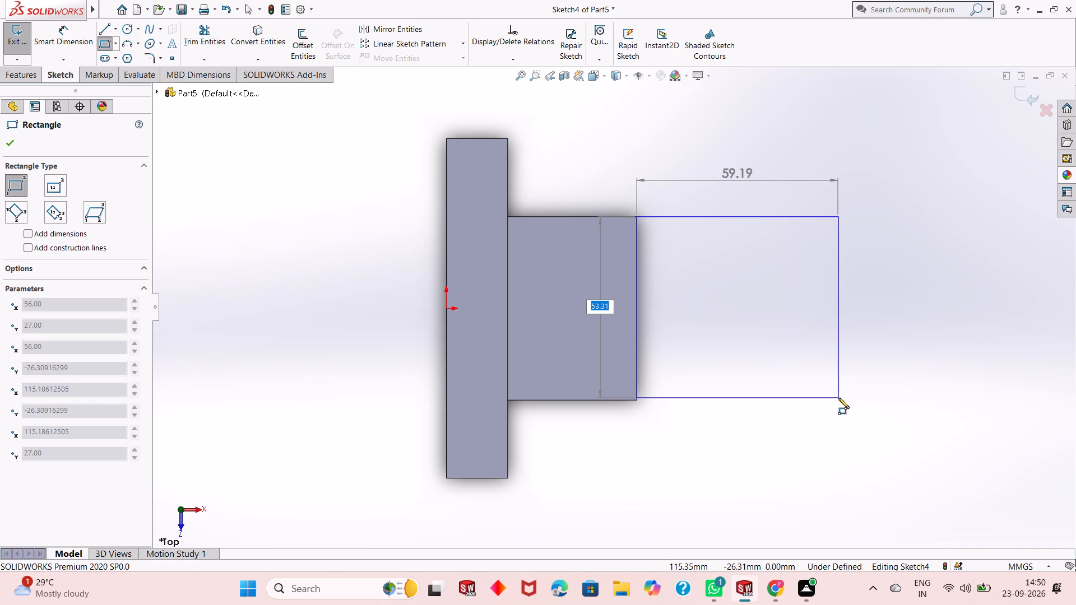
{"action": "scroll", "coordinate": [839, 402], "scroll_direction": "down", "scroll_amount": 3}
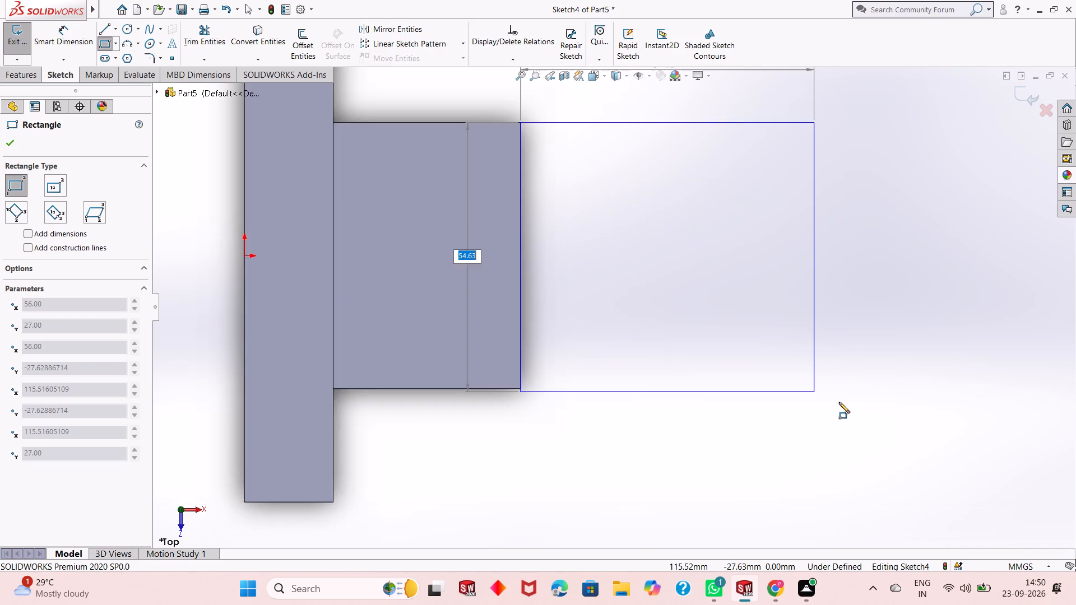
{"action": "scroll", "coordinate": [839, 402], "scroll_direction": "up", "scroll_amount": 2}
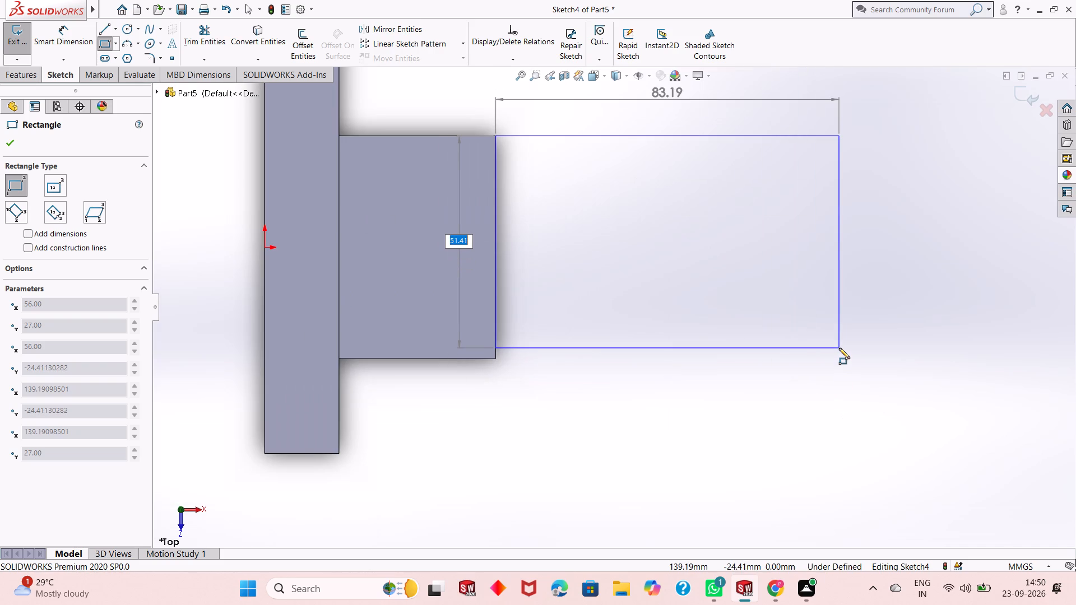
{"action": "left_click", "coordinate": [859, 317]}
{"action": "right_click", "coordinate": [747, 308]}
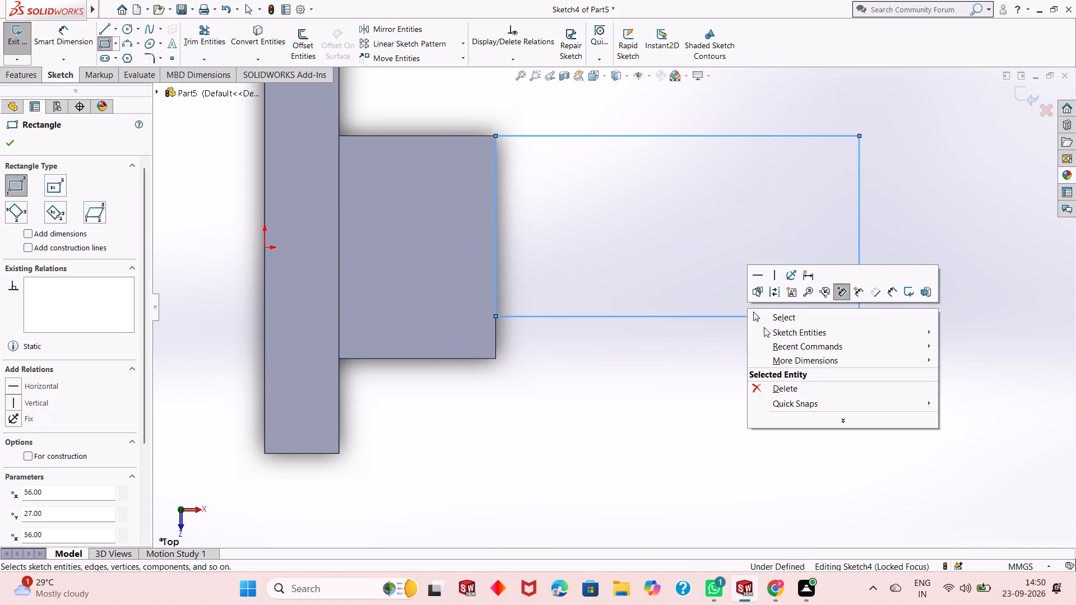
{"action": "left_click", "coordinate": [780, 321]}
{"action": "scroll", "coordinate": [690, 316], "scroll_direction": "up", "scroll_amount": 2}
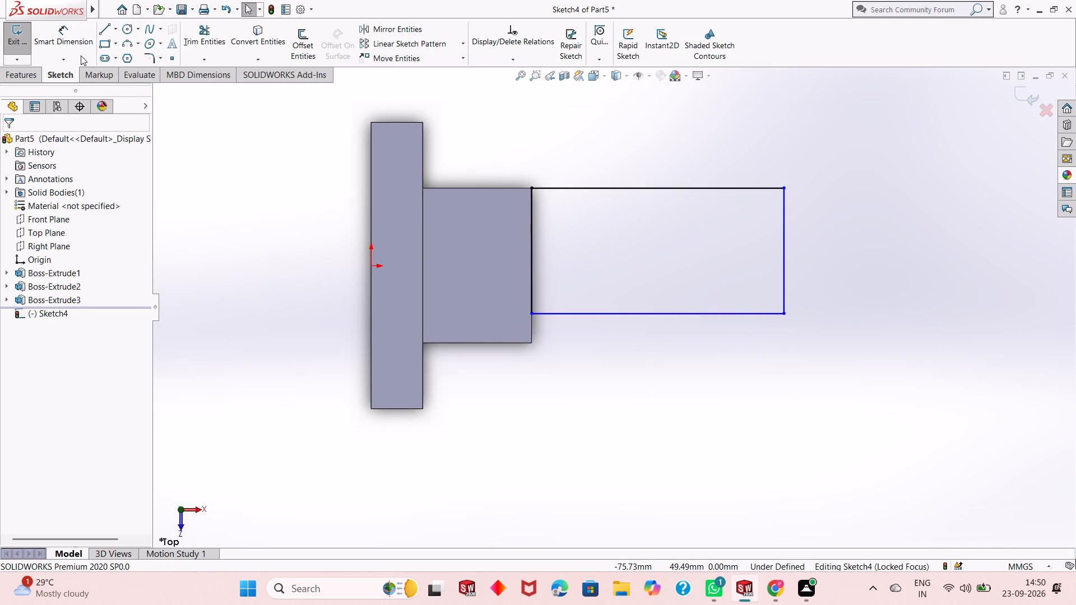
Dimension the rectangle 54 mm along the ledge's outer edge and 122 mm in its outward length.
{"action": "left_click", "coordinate": [69, 41]}
{"action": "left_click", "coordinate": [530, 254]}
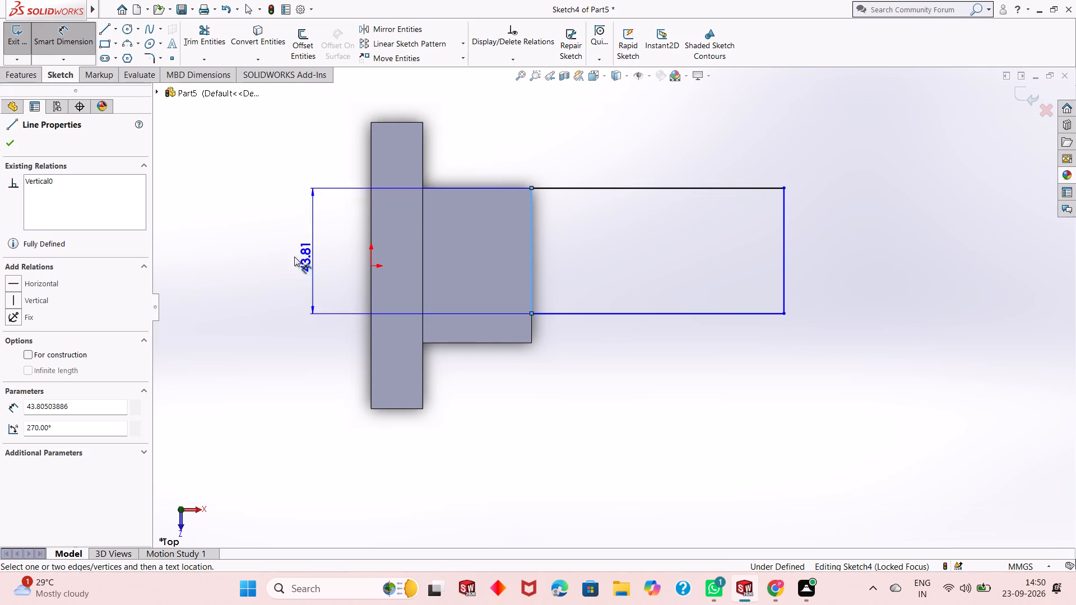
{"action": "left_click", "coordinate": [291, 257]}
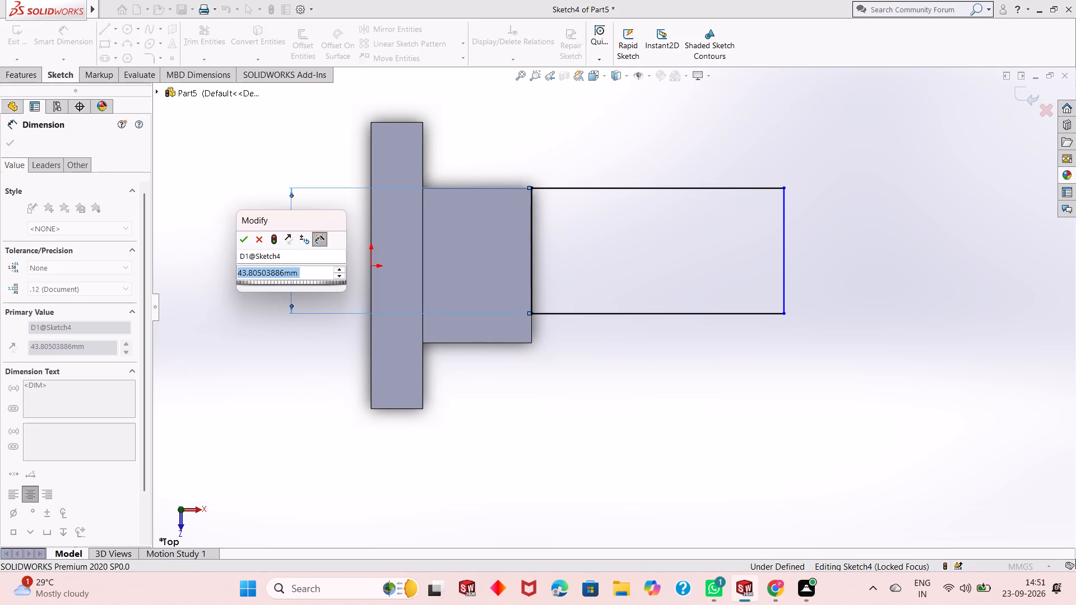
{"action": "type", "text": "54"}
{"action": "key", "text": "Return"}
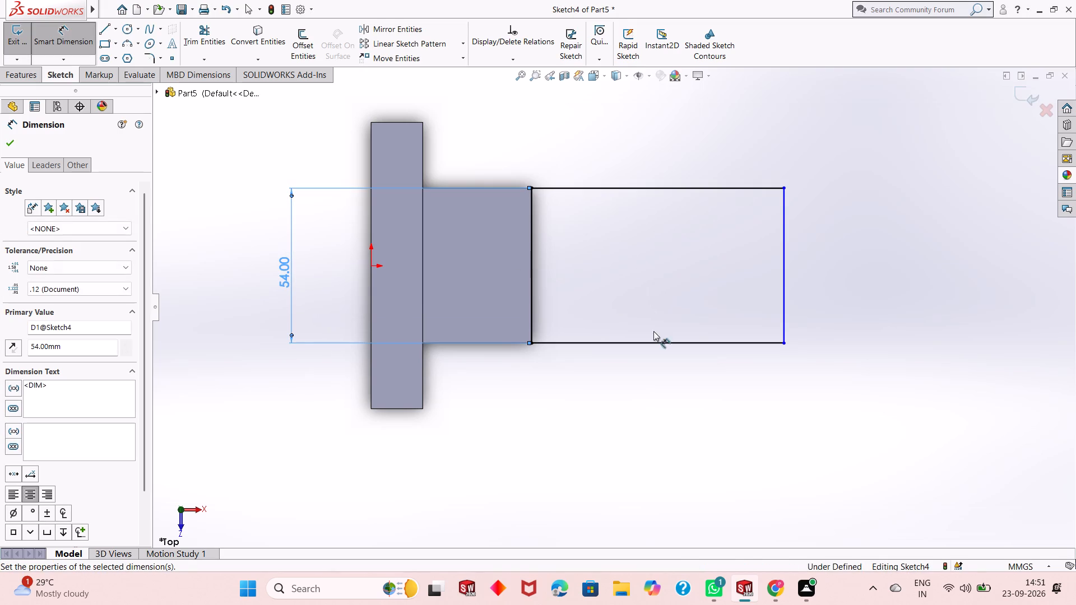
{"action": "left_click", "coordinate": [653, 346]}
{"action": "left_click", "coordinate": [659, 370]}
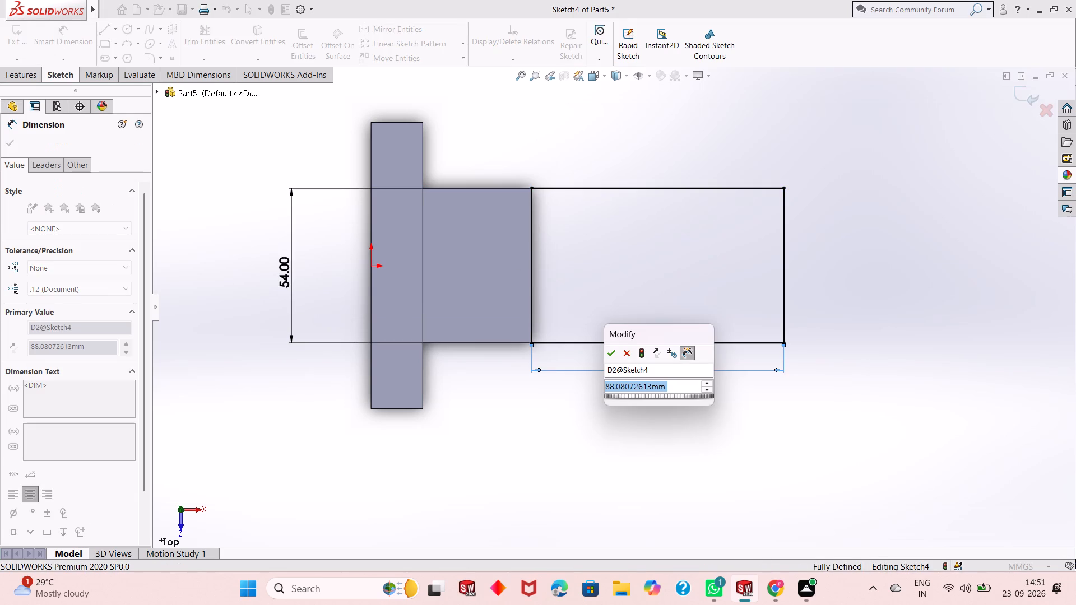
{"action": "type", "text": "122"}
{"action": "key", "text": "Return"}
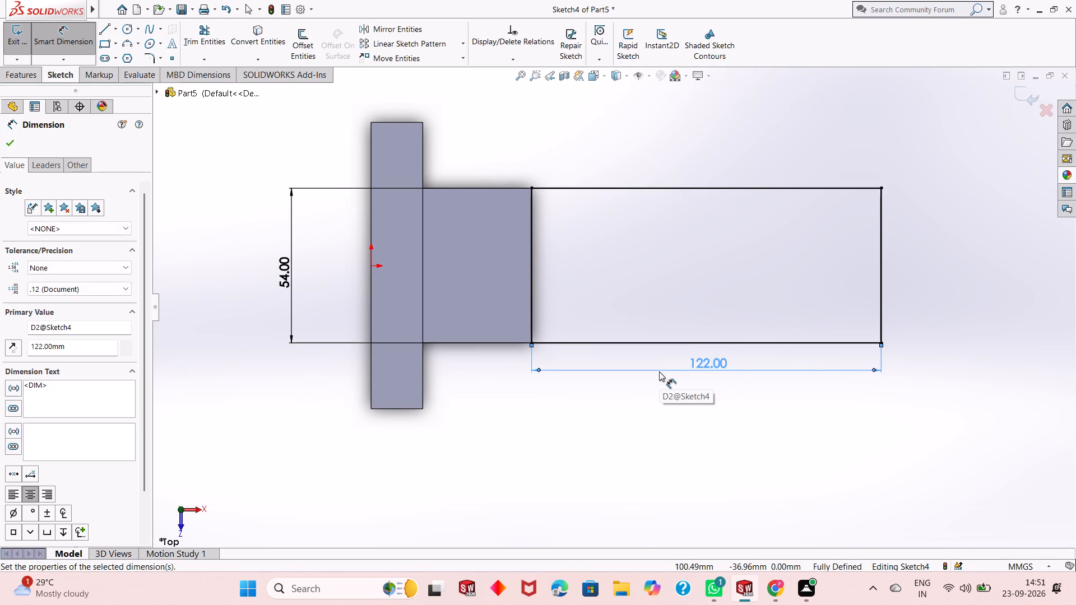
Change the rectangle's outward length to 122-18-18-20, giving 66 mm, and end dimensioning.
{"action": "double_click", "coordinate": [712, 362]}
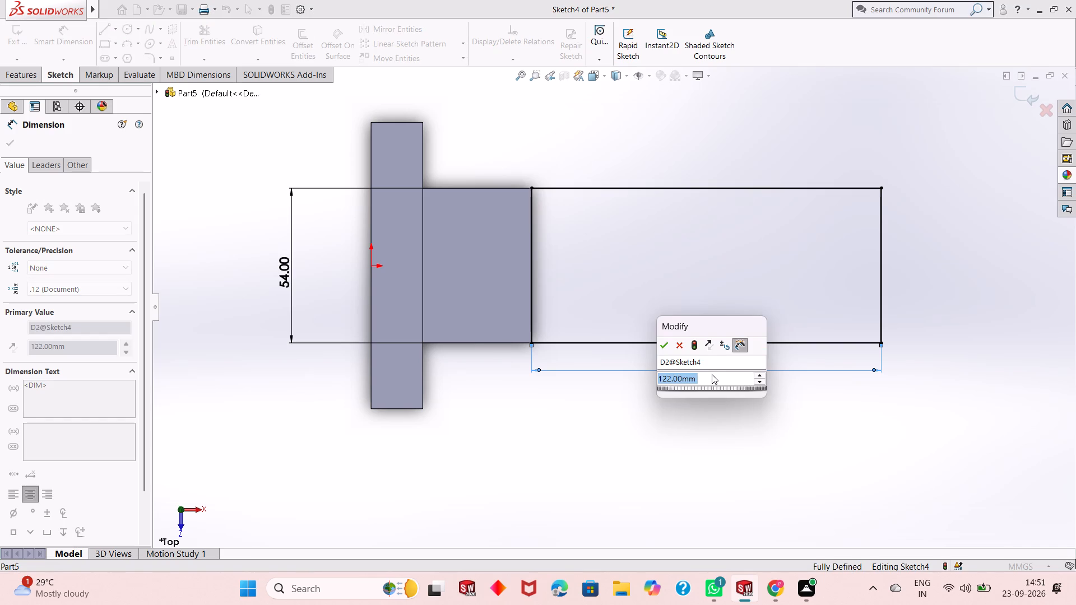
{"action": "type", "text": "122"}
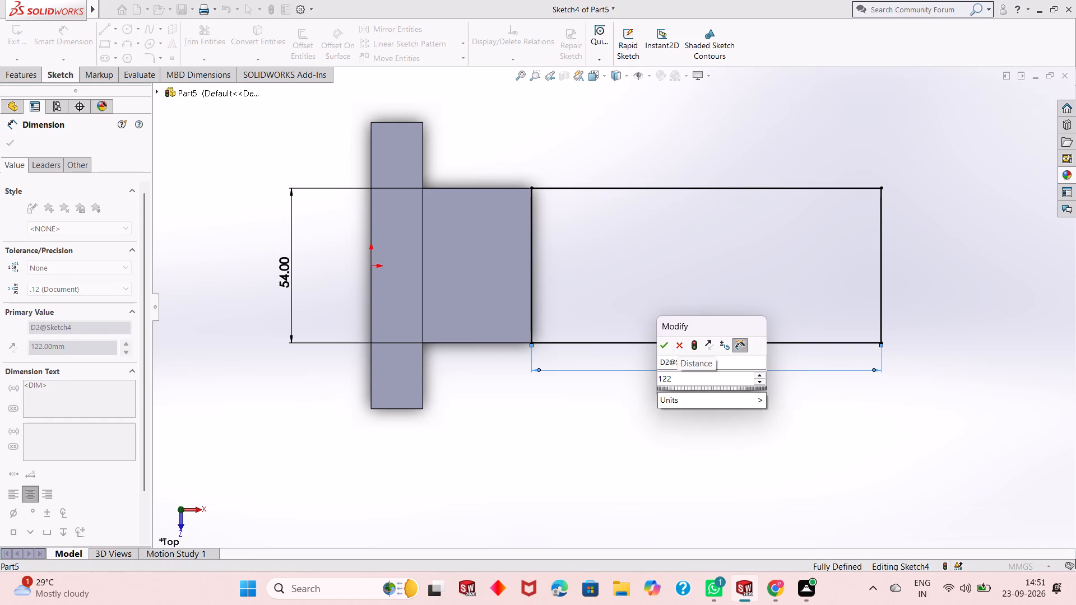
{"action": "key", "text": "minus"}
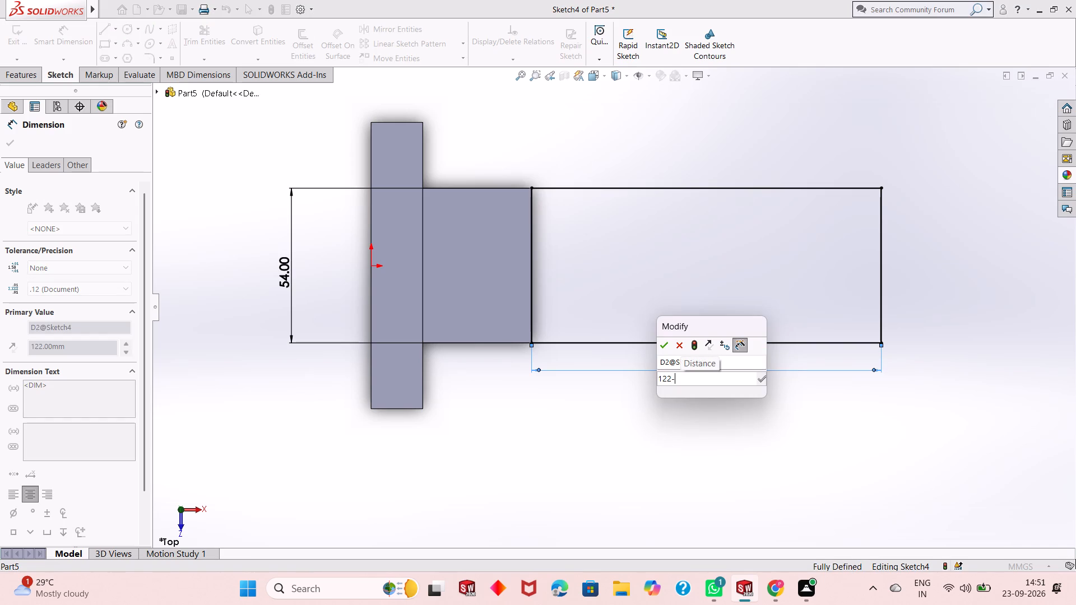
{"action": "type", "text": "18"}
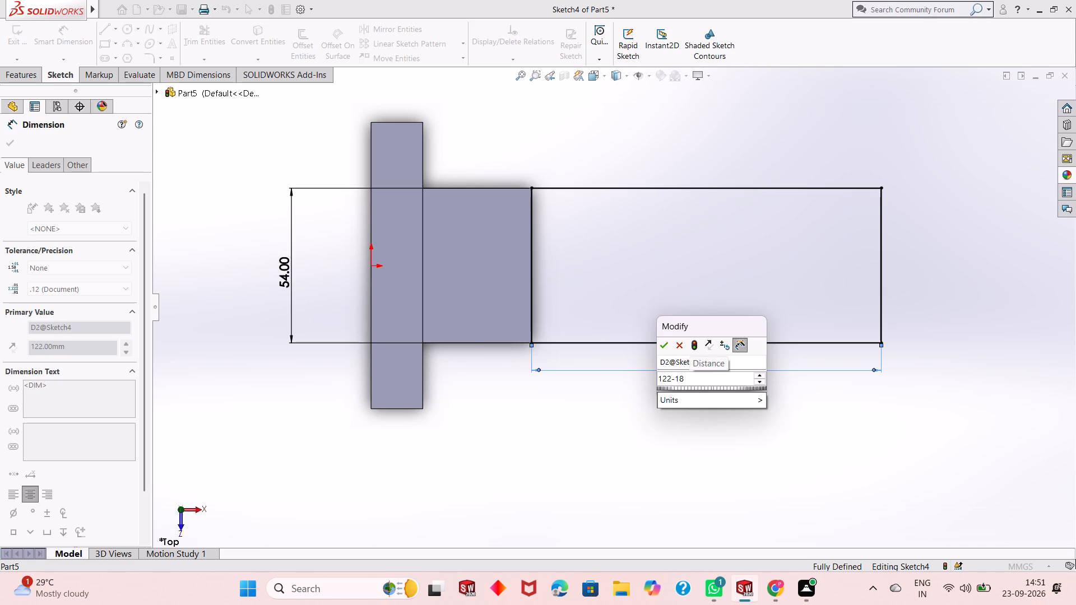
{"action": "key", "text": "minus"}
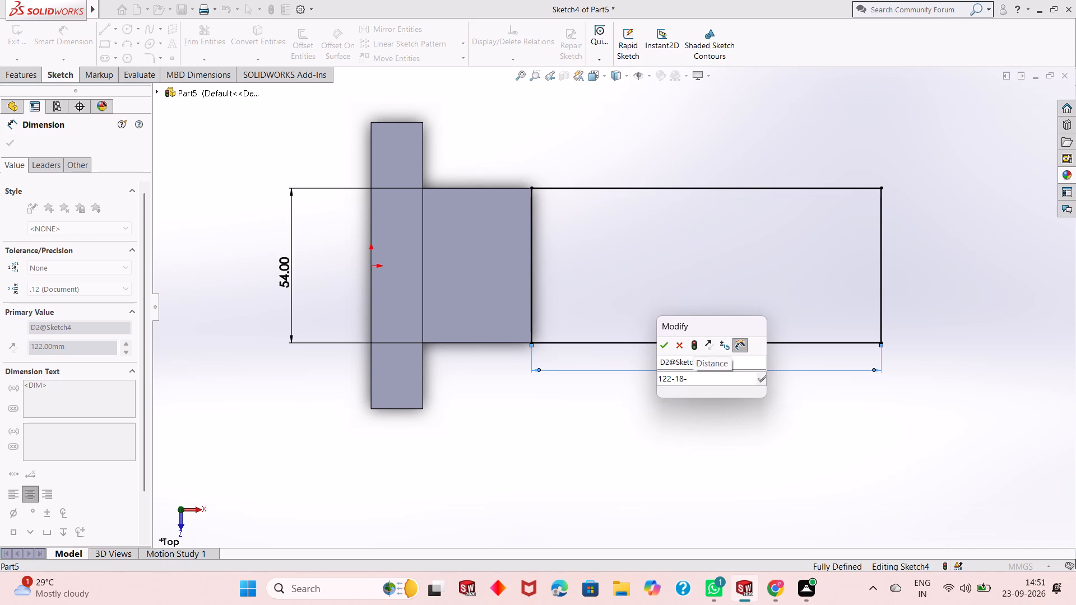
{"action": "type", "text": "18-"}
{"action": "type", "text": "20"}
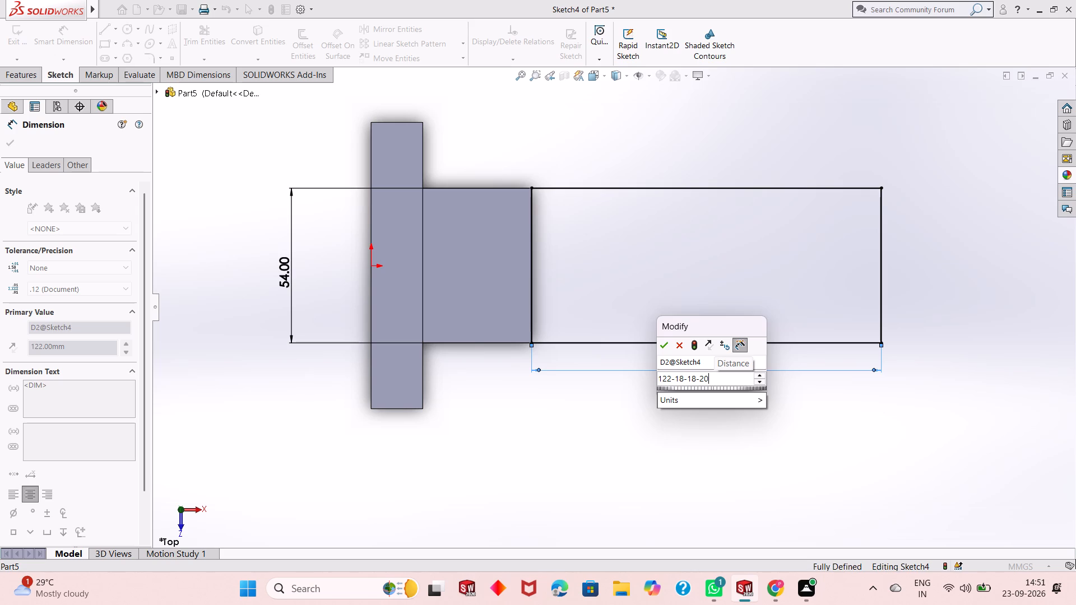
{"action": "key", "text": "Return"}
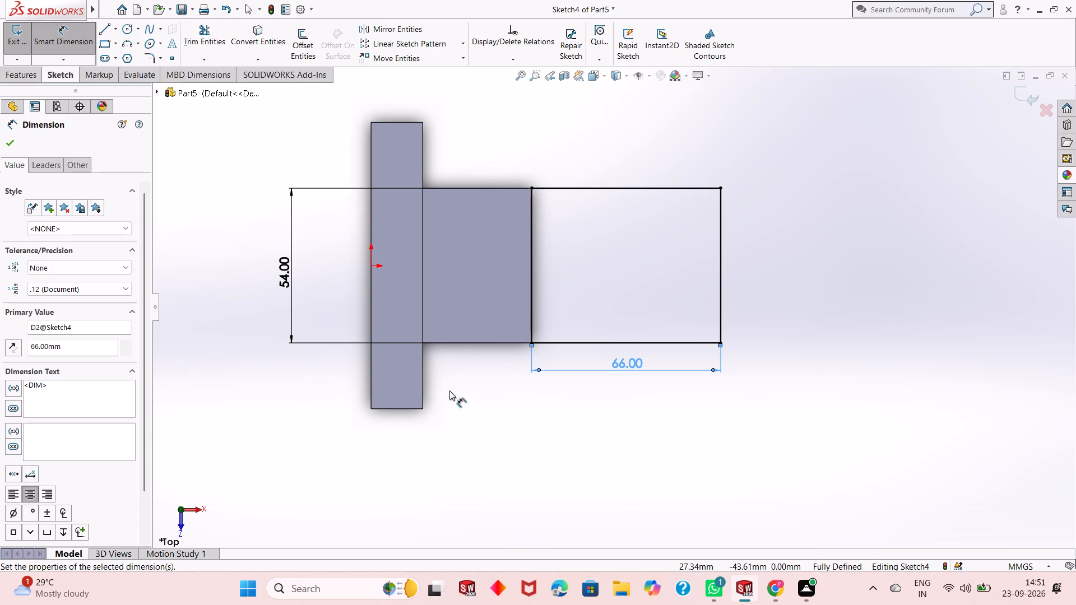
{"action": "right_click", "coordinate": [461, 413]}
{"action": "left_click", "coordinate": [491, 452]}
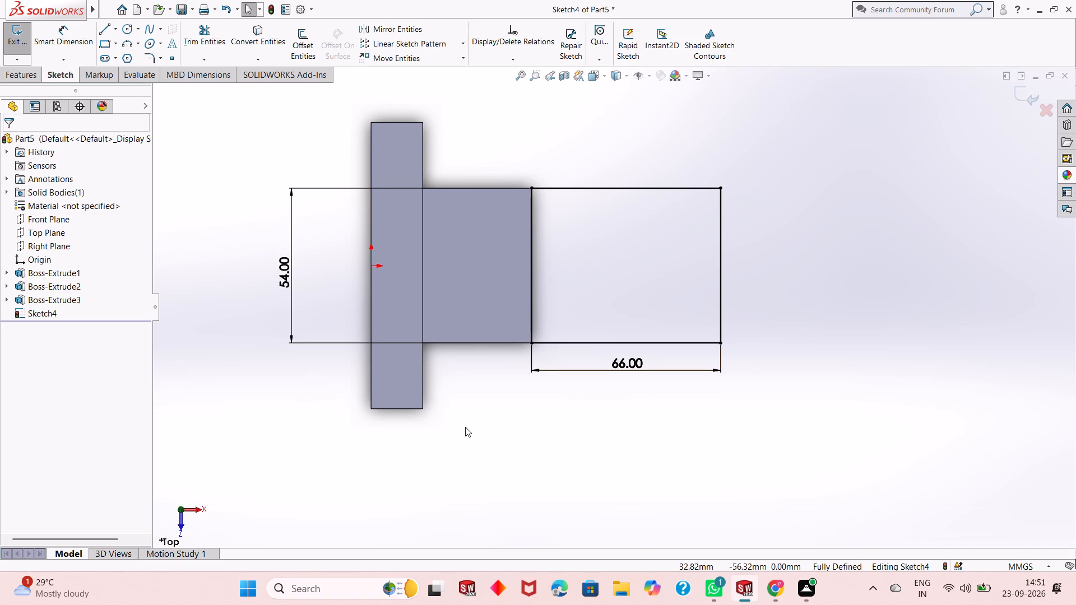
Set up a blind boss extrusion of the 66 by 54 mm rectangle, reversed downward, 40 mm deep with merged result.
{"action": "left_click", "coordinate": [32, 77]}
{"action": "left_click", "coordinate": [25, 49]}
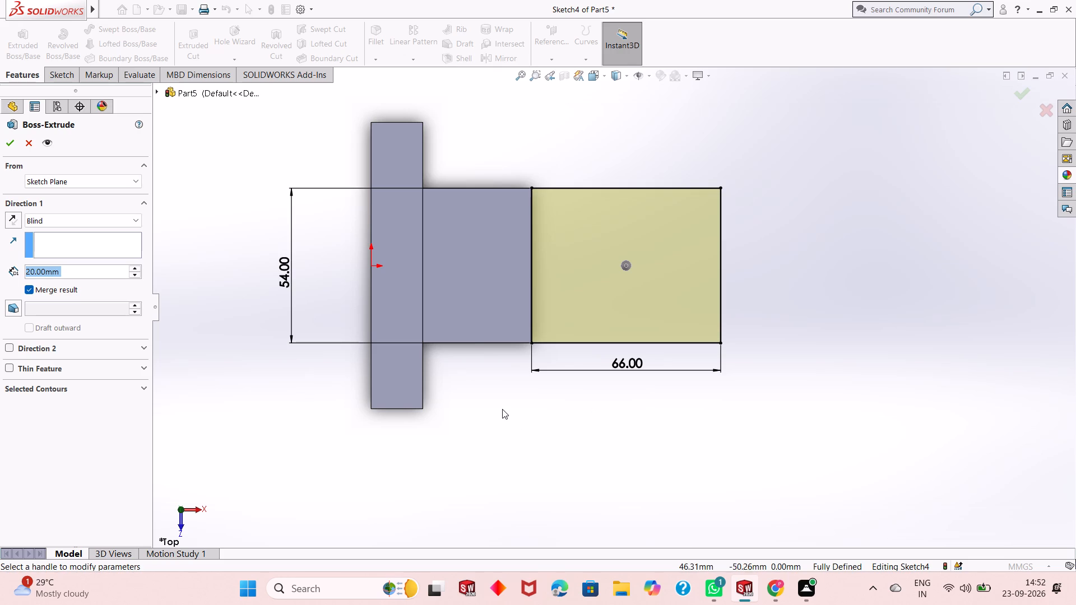
{"action": "middle_click_drag", "start_coordinate": [487, 408], "coordinate": [487, 385]}
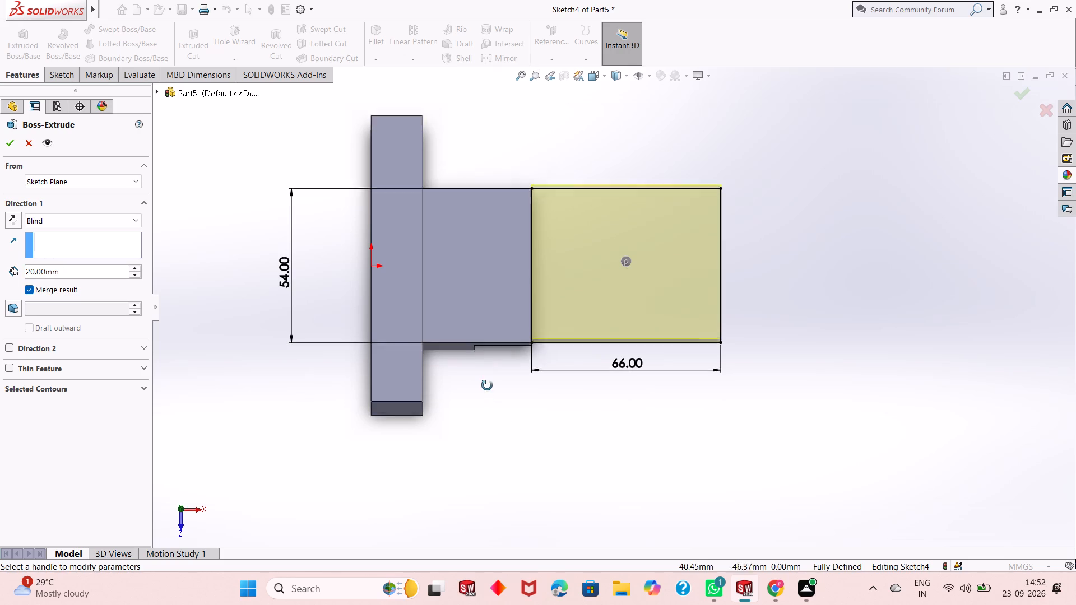
{"action": "middle_click_drag", "start_coordinate": [487, 385], "coordinate": [495, 193]}
{"action": "middle_click_drag", "start_coordinate": [659, 337], "coordinate": [622, 342]}
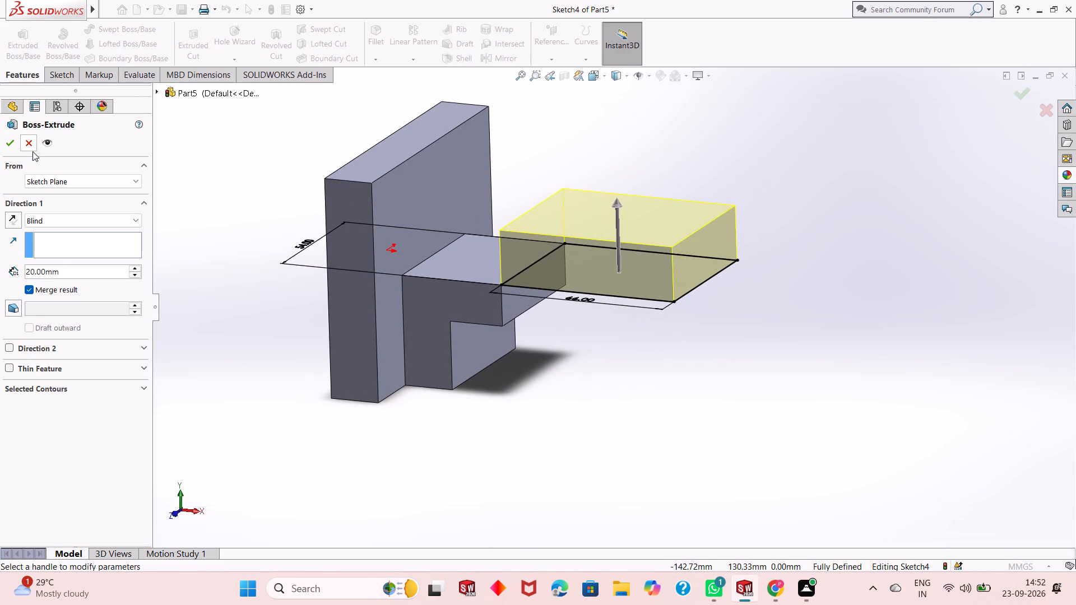
{"action": "left_click", "coordinate": [15, 222]}
{"action": "scroll", "coordinate": [538, 279], "scroll_direction": "down", "scroll_amount": 2}
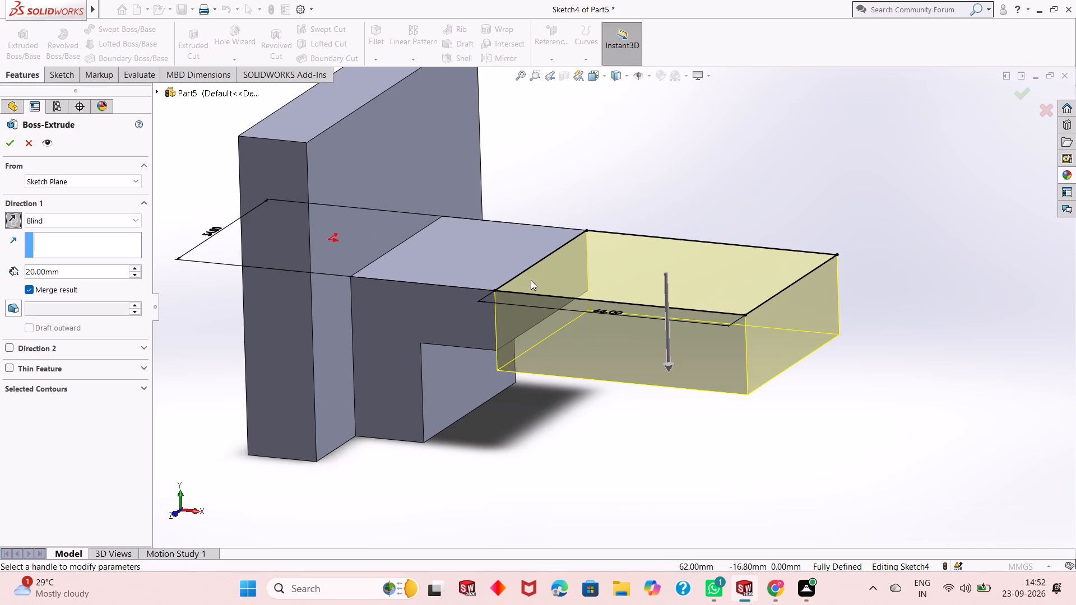
{"action": "scroll", "coordinate": [551, 399], "scroll_direction": "down", "scroll_amount": 3}
{"action": "scroll", "coordinate": [551, 399], "scroll_direction": "up", "scroll_amount": 6}
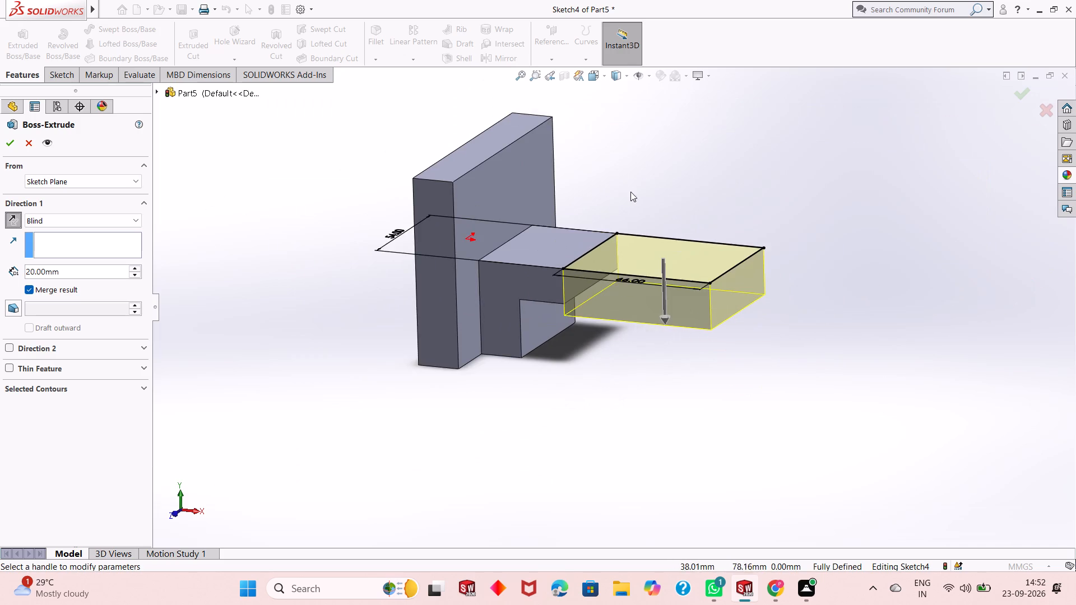
{"action": "scroll", "coordinate": [630, 190], "scroll_direction": "down", "scroll_amount": 3}
{"action": "scroll", "coordinate": [595, 425], "scroll_direction": "up", "scroll_amount": 2}
{"action": "double_click", "coordinate": [75, 278]}
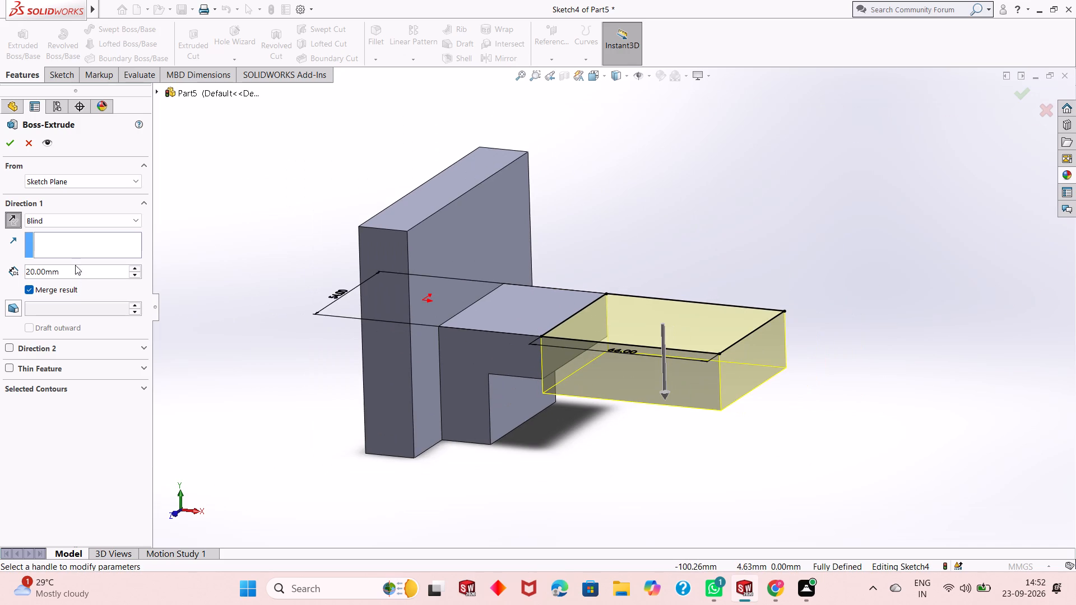
{"action": "double_click", "coordinate": [73, 269]}
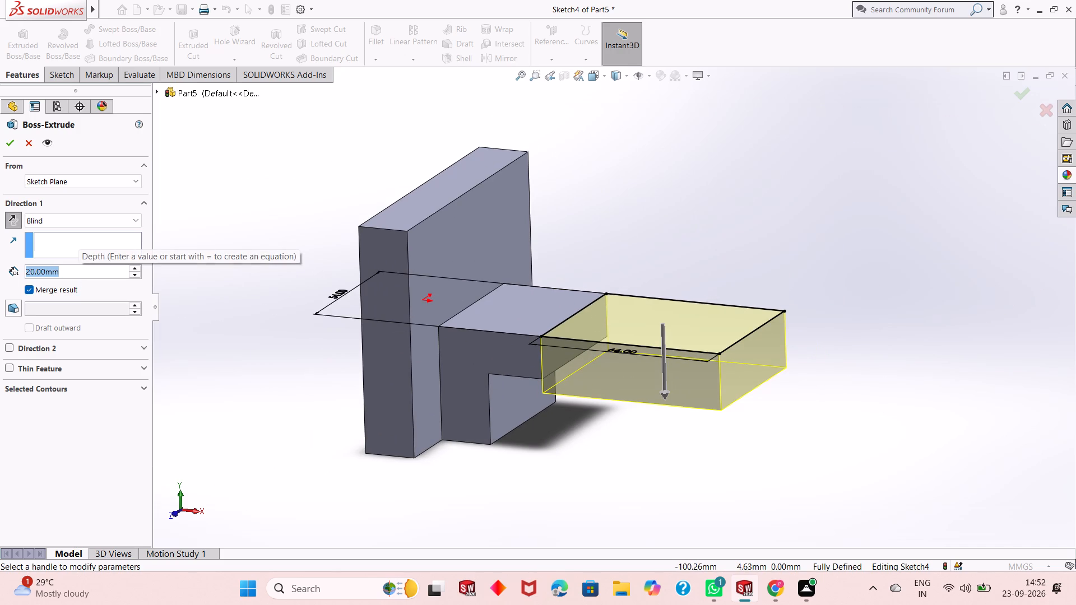
{"action": "scroll", "coordinate": [654, 334], "scroll_direction": "down", "scroll_amount": 3}
{"action": "scroll", "coordinate": [654, 332], "scroll_direction": "up", "scroll_amount": 3}
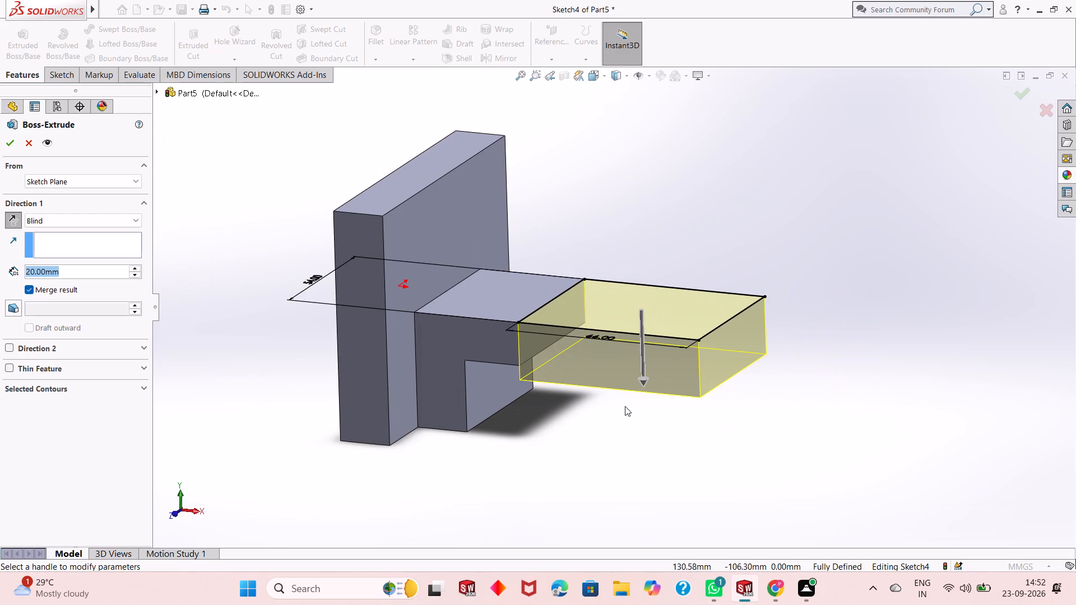
{"action": "type", "text": "40"}
{"action": "key", "text": "Return"}
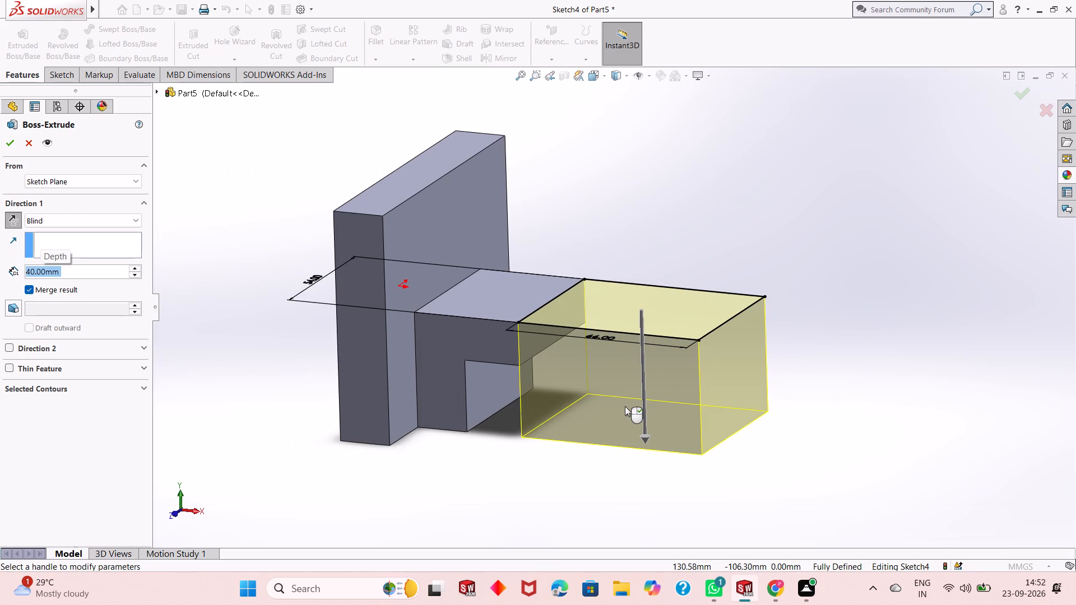
Set the end block's extrusion depth to 60 mm and finish the boss extrusion.
{"action": "middle_click_drag", "start_coordinate": [656, 469], "coordinate": [623, 490]}
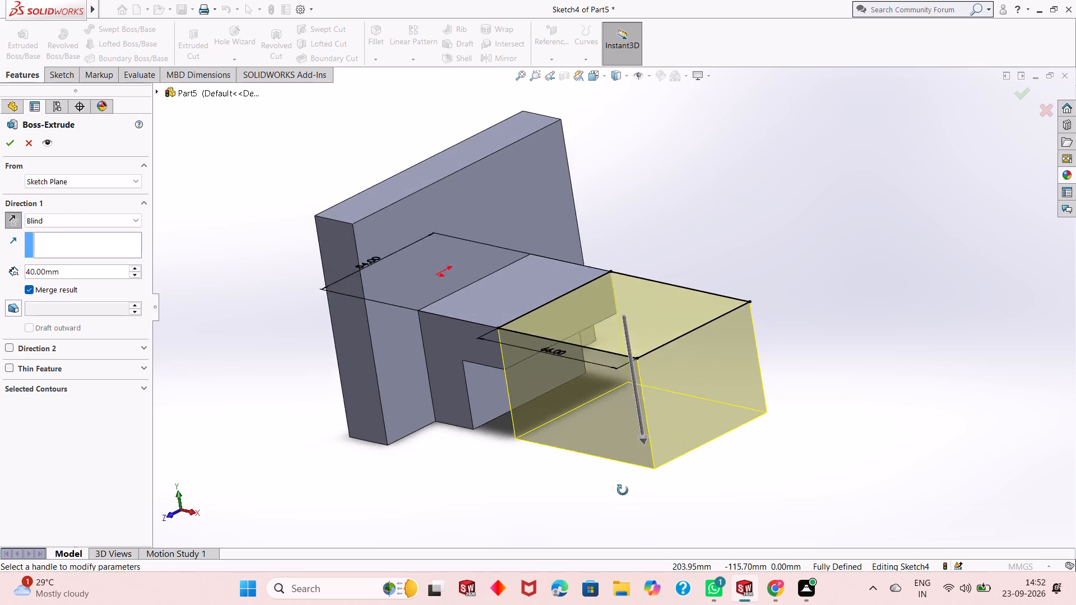
{"action": "middle_click_drag", "start_coordinate": [623, 490], "coordinate": [686, 434]}
{"action": "scroll", "coordinate": [601, 387], "scroll_direction": "down", "scroll_amount": 5}
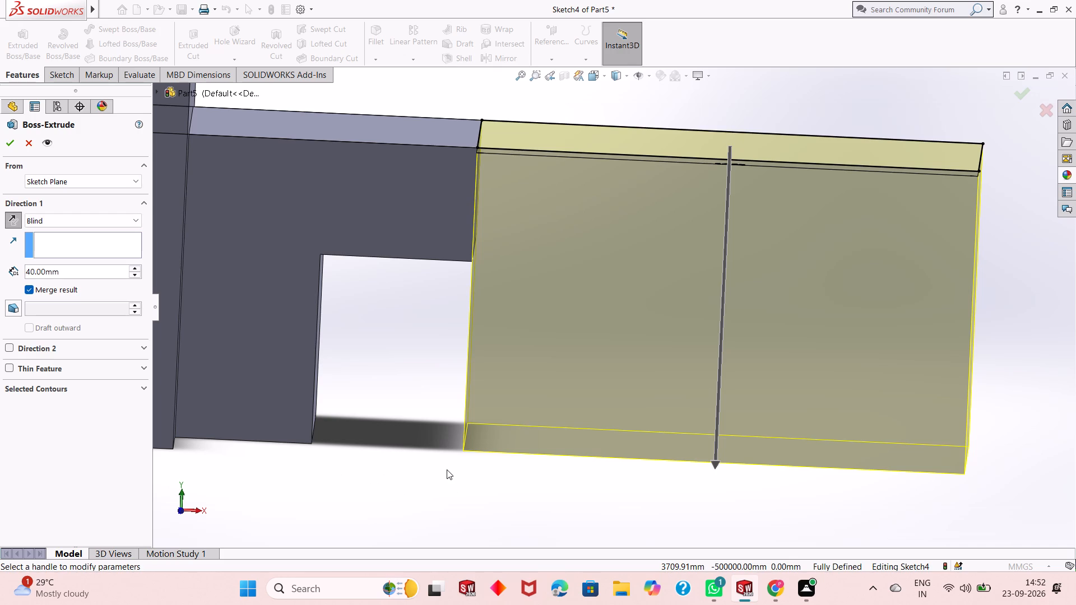
{"action": "scroll", "coordinate": [619, 483], "scroll_direction": "up", "scroll_amount": 4}
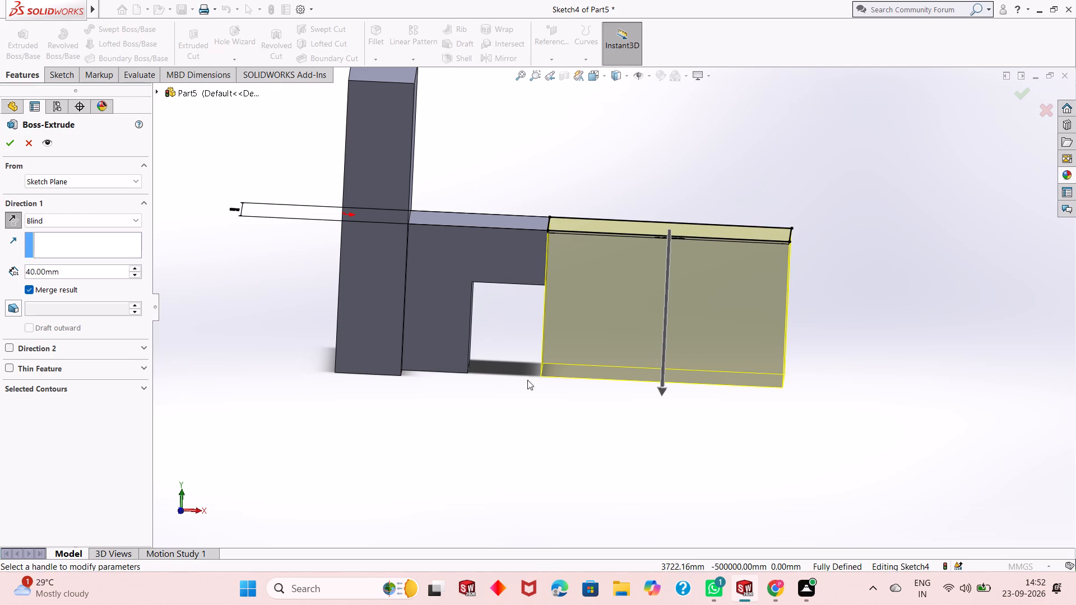
{"action": "double_click", "coordinate": [68, 271]}
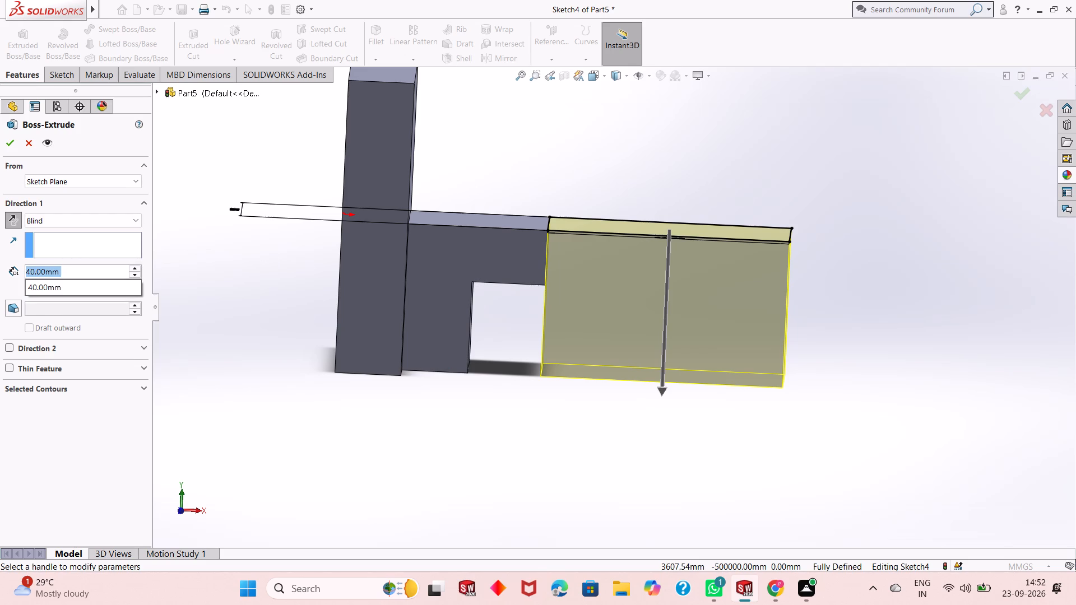
{"action": "type", "text": "60"}
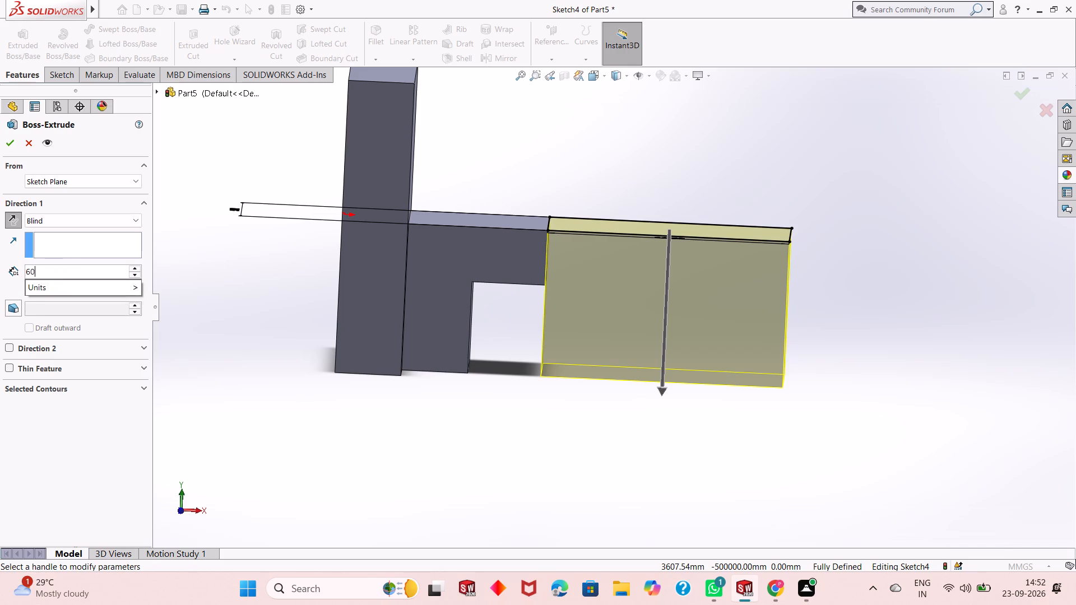
{"action": "key", "text": "Return"}
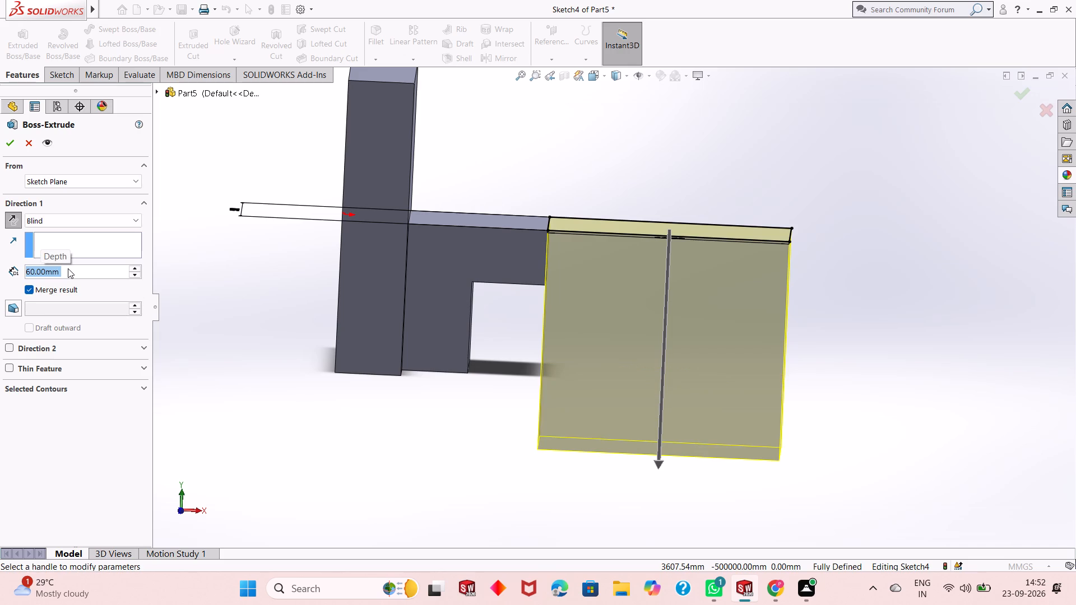
{"action": "left_click", "coordinate": [12, 145]}
{"action": "left_click", "coordinate": [253, 341]}
Examine the part from several sides, including its underside, the gap beneath the ledge and the end block.
{"action": "middle_click_drag", "start_coordinate": [650, 393], "coordinate": [644, 320]}
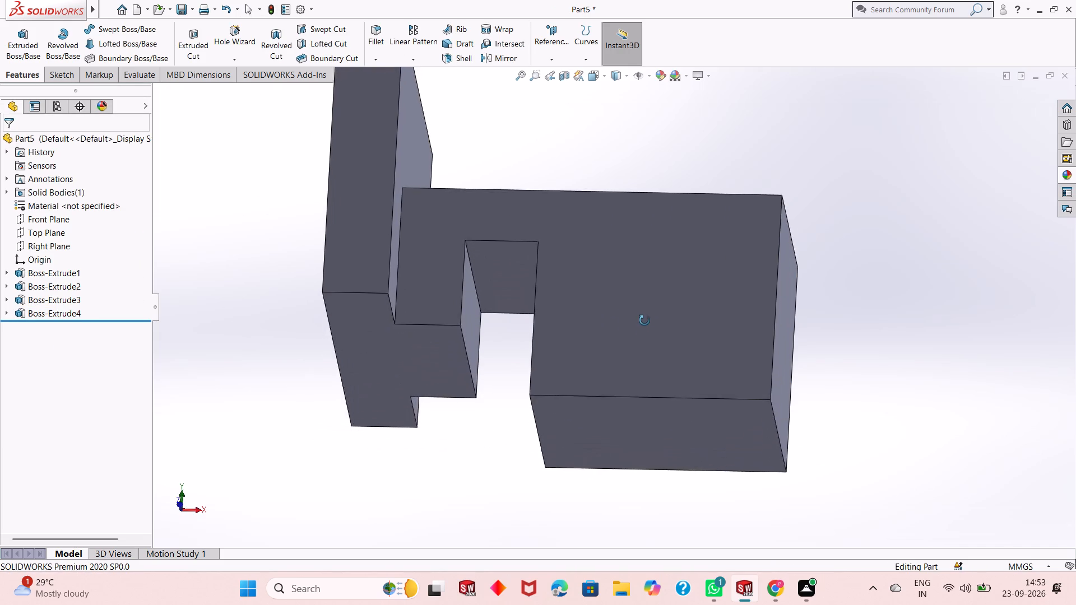
{"action": "middle_click_drag", "start_coordinate": [644, 320], "coordinate": [639, 425]}
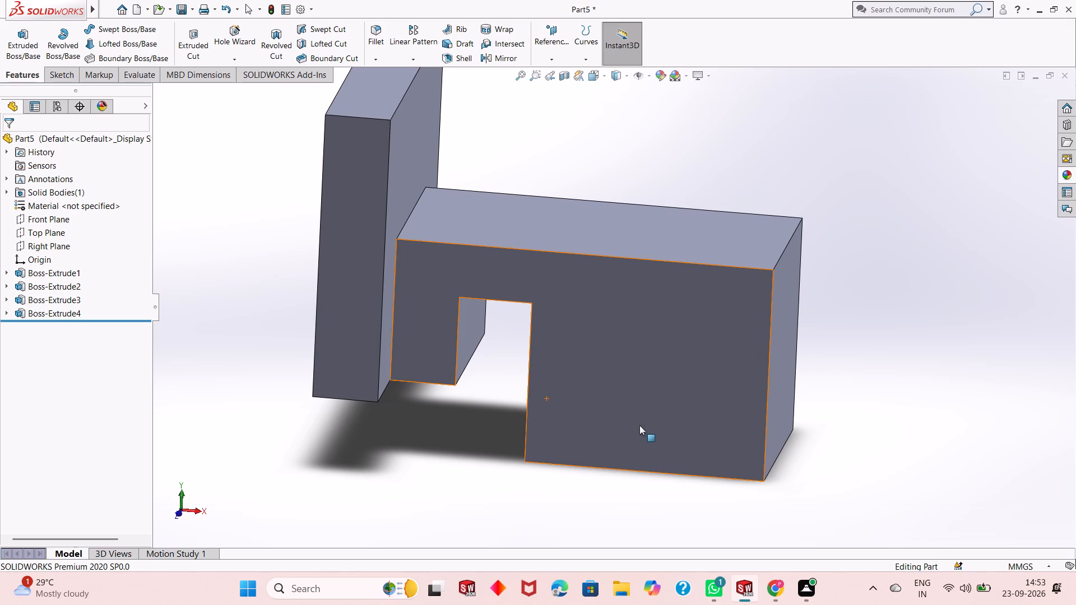
{"action": "left_click", "coordinate": [832, 374]}
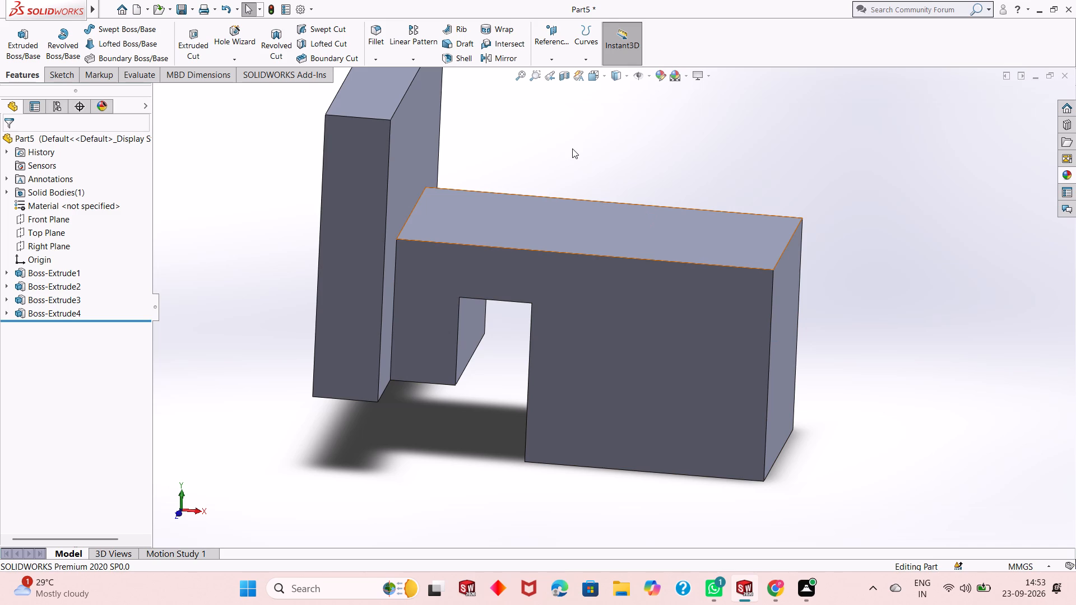
{"action": "scroll", "coordinate": [587, 370], "scroll_direction": "down", "scroll_amount": 2}
{"action": "scroll", "coordinate": [582, 378], "scroll_direction": "up", "scroll_amount": 1}
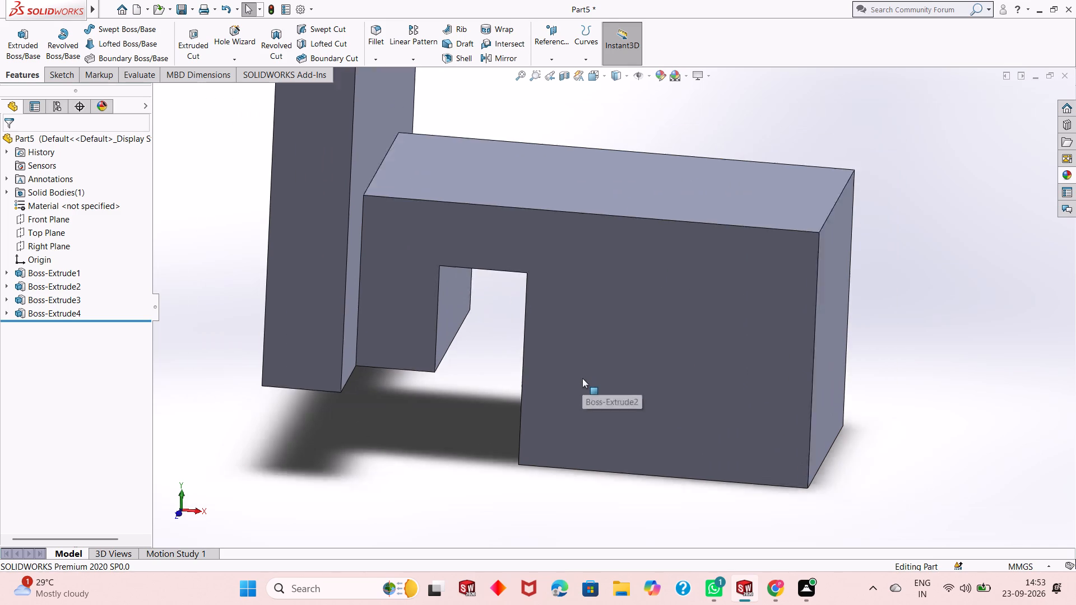
{"action": "scroll", "coordinate": [582, 378], "scroll_direction": "up", "scroll_amount": 2}
{"action": "middle_click_drag", "start_coordinate": [658, 286], "coordinate": [525, 319]}
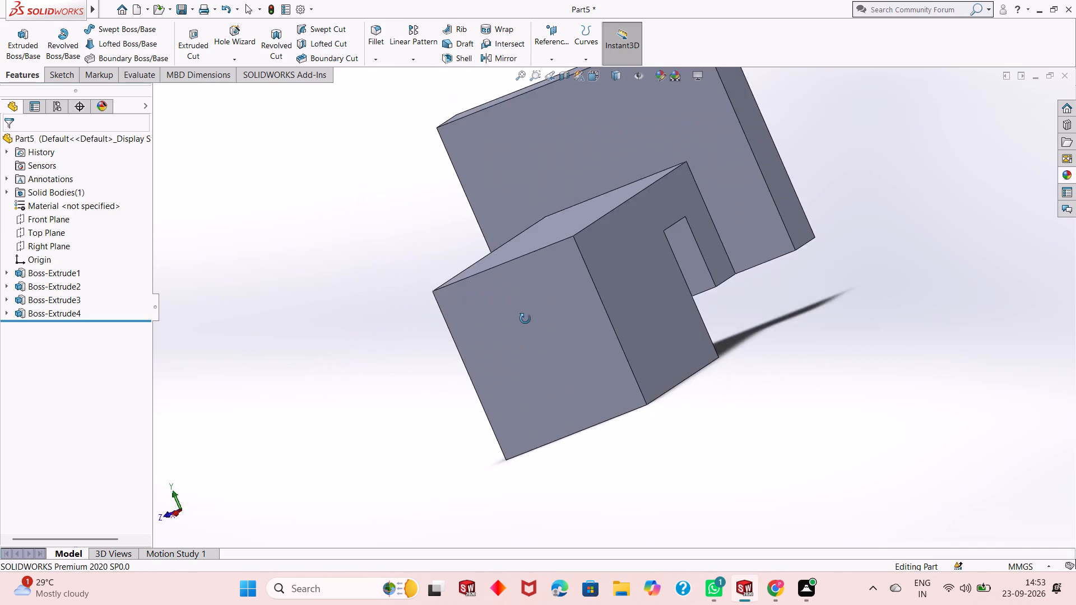
{"action": "middle_click_drag", "start_coordinate": [525, 319], "coordinate": [380, 441]}
{"action": "scroll", "coordinate": [432, 302], "scroll_direction": "up", "scroll_amount": 2}
{"action": "middle_click_drag", "start_coordinate": [509, 269], "coordinate": [518, 270]}
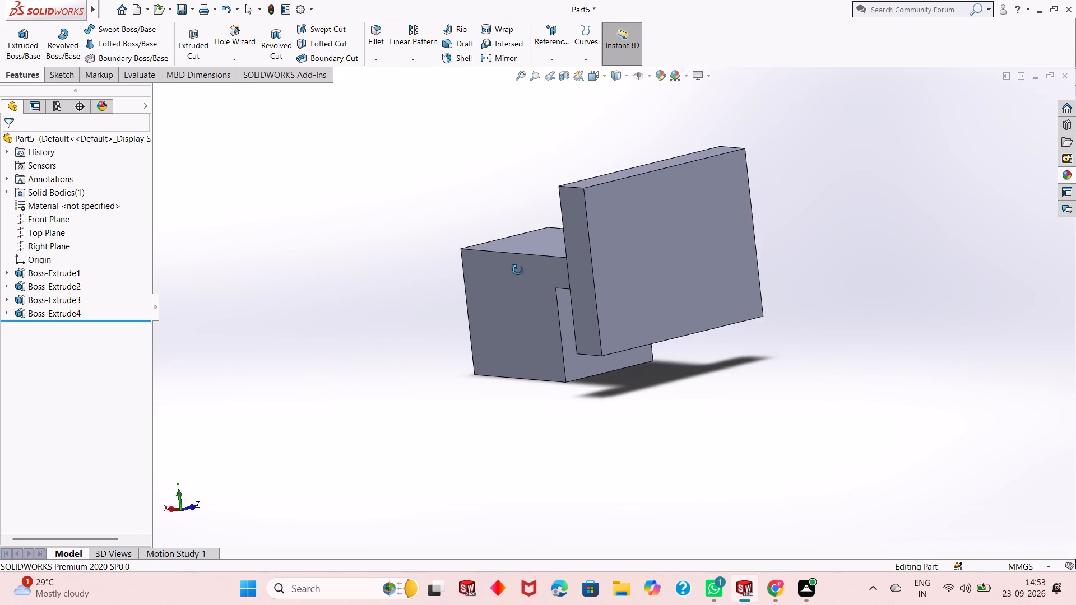
{"action": "middle_click_drag", "start_coordinate": [518, 270], "coordinate": [712, 233]}
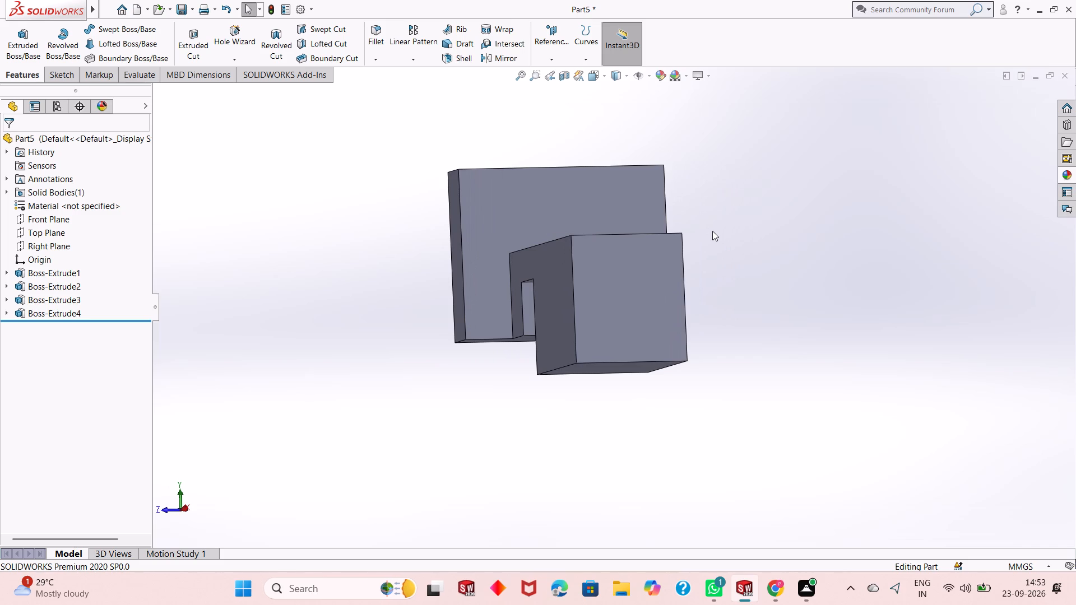
{"action": "middle_click_drag", "start_coordinate": [624, 260], "coordinate": [647, 302]}
{"action": "scroll", "coordinate": [623, 216], "scroll_direction": "down", "scroll_amount": 3}
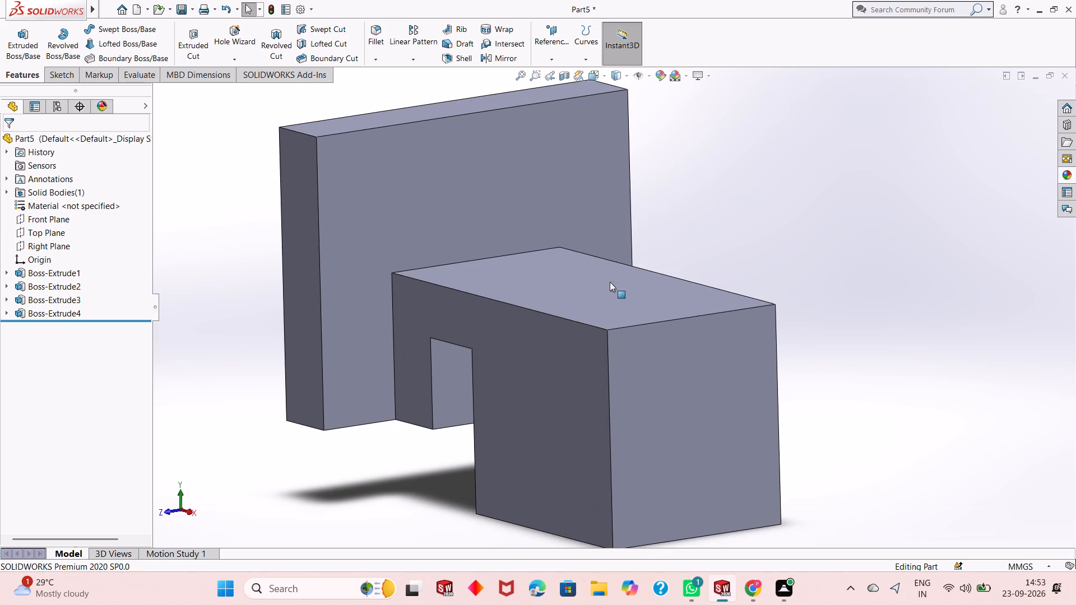
{"action": "middle_click_drag", "start_coordinate": [607, 295], "coordinate": [623, 300]}
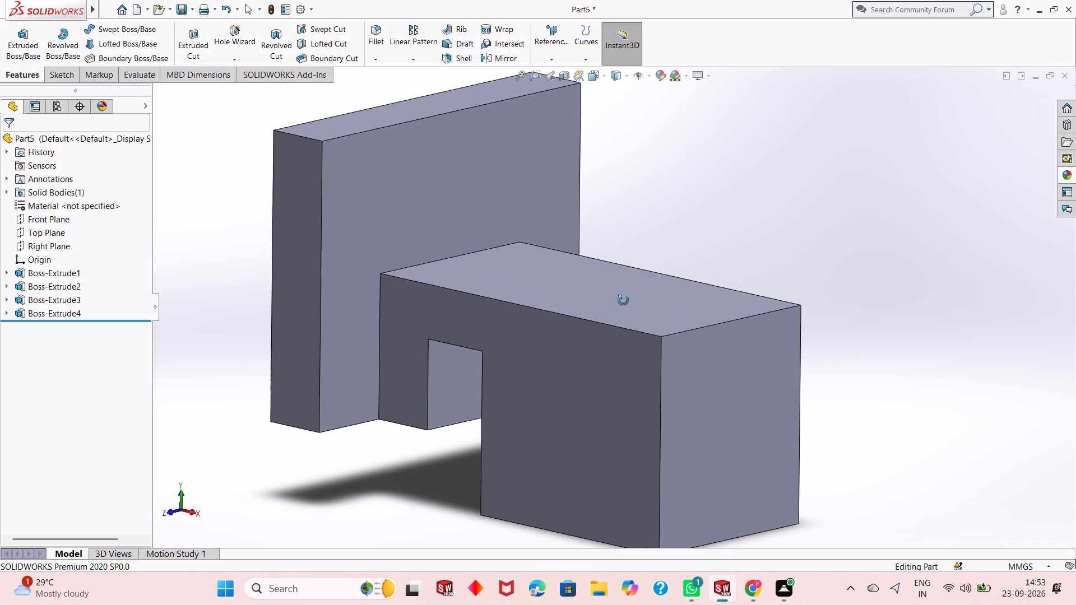
{"action": "middle_click_drag", "start_coordinate": [623, 300], "coordinate": [625, 311]}
{"action": "middle_click_drag", "start_coordinate": [625, 311], "coordinate": [630, 284]}
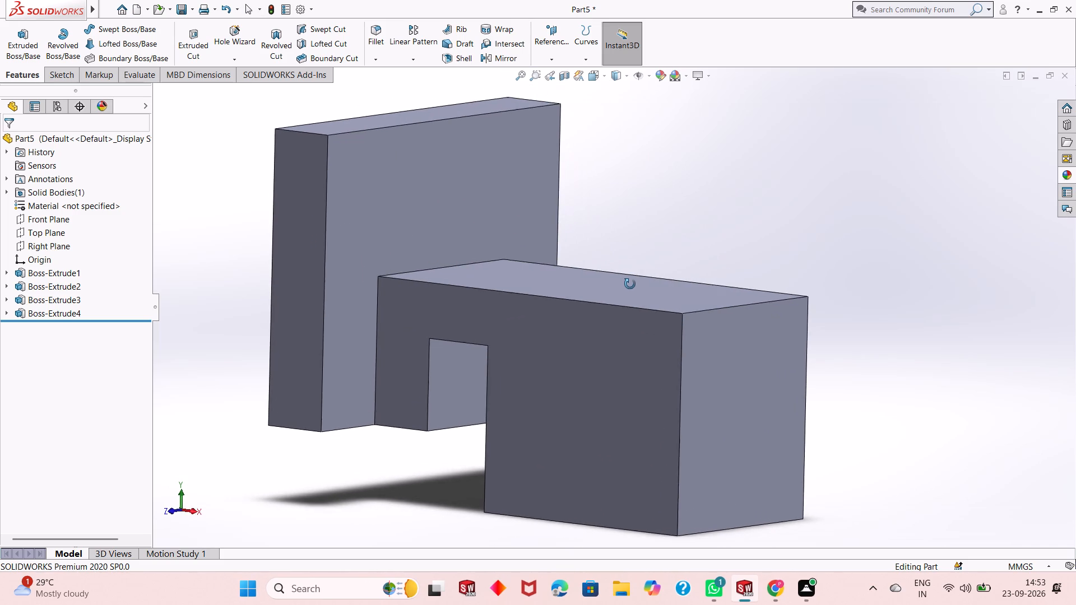
{"action": "middle_click_drag", "start_coordinate": [630, 284], "coordinate": [649, 274]}
{"action": "scroll", "coordinate": [507, 320], "scroll_direction": "down", "scroll_amount": 3}
{"action": "scroll", "coordinate": [474, 389], "scroll_direction": "up", "scroll_amount": 2}
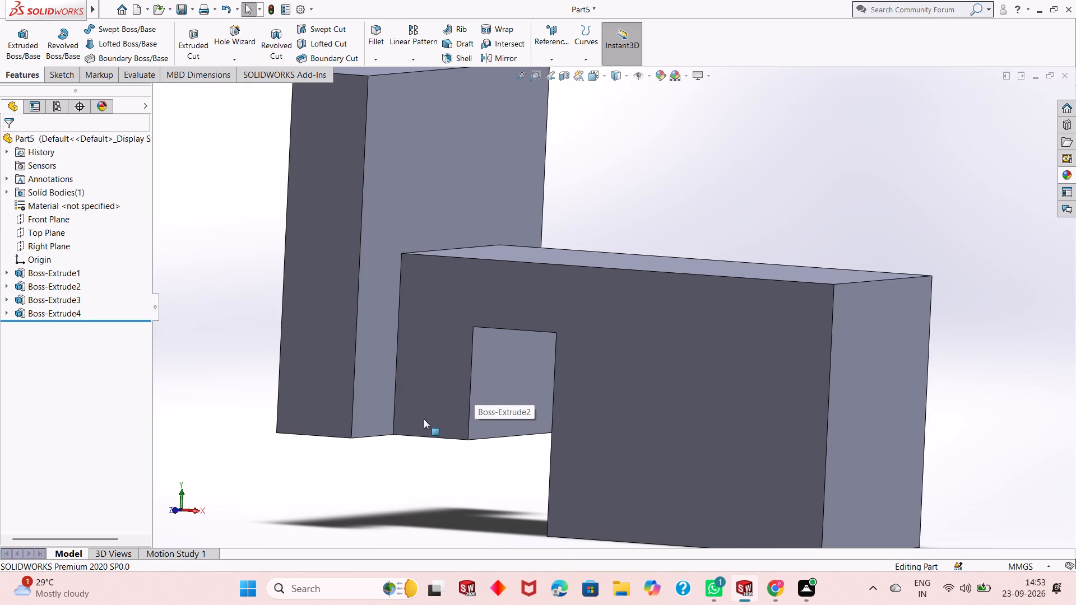
{"action": "scroll", "coordinate": [421, 421], "scroll_direction": "up", "scroll_amount": 1}
{"action": "middle_click_drag", "start_coordinate": [454, 456], "coordinate": [558, 352]}
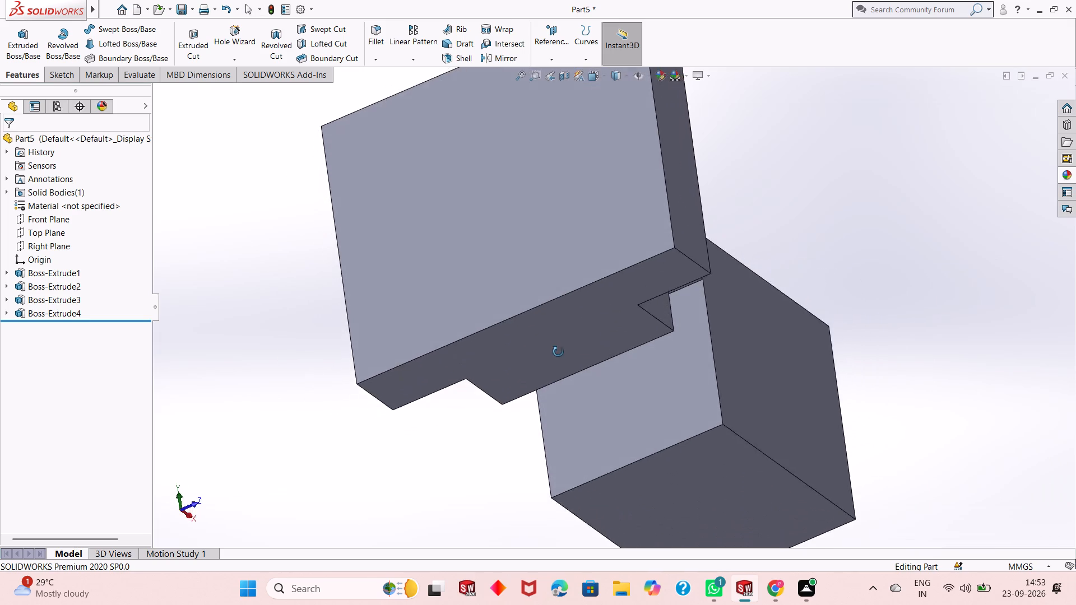
{"action": "middle_click_drag", "start_coordinate": [558, 352], "coordinate": [322, 376]}
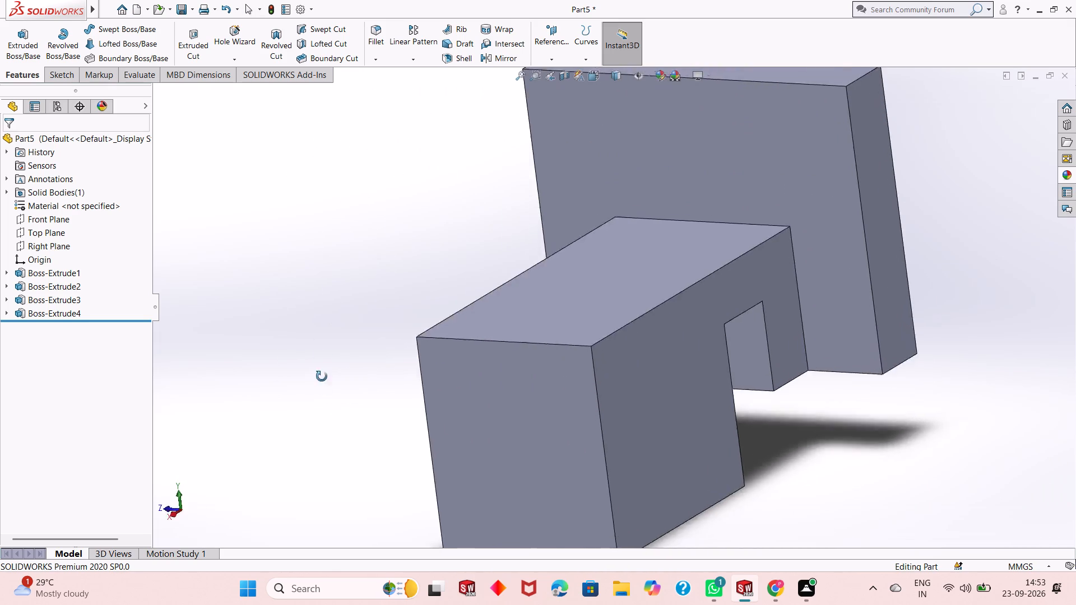
{"action": "middle_click_drag", "start_coordinate": [322, 376], "coordinate": [437, 274]}
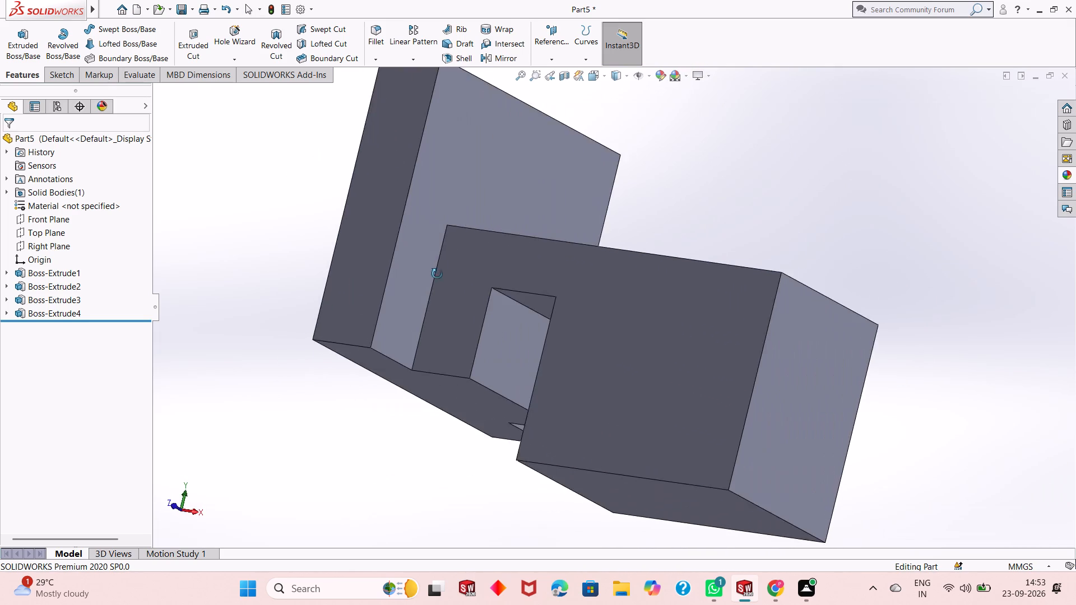
{"action": "middle_click_drag", "start_coordinate": [437, 274], "coordinate": [517, 292]}
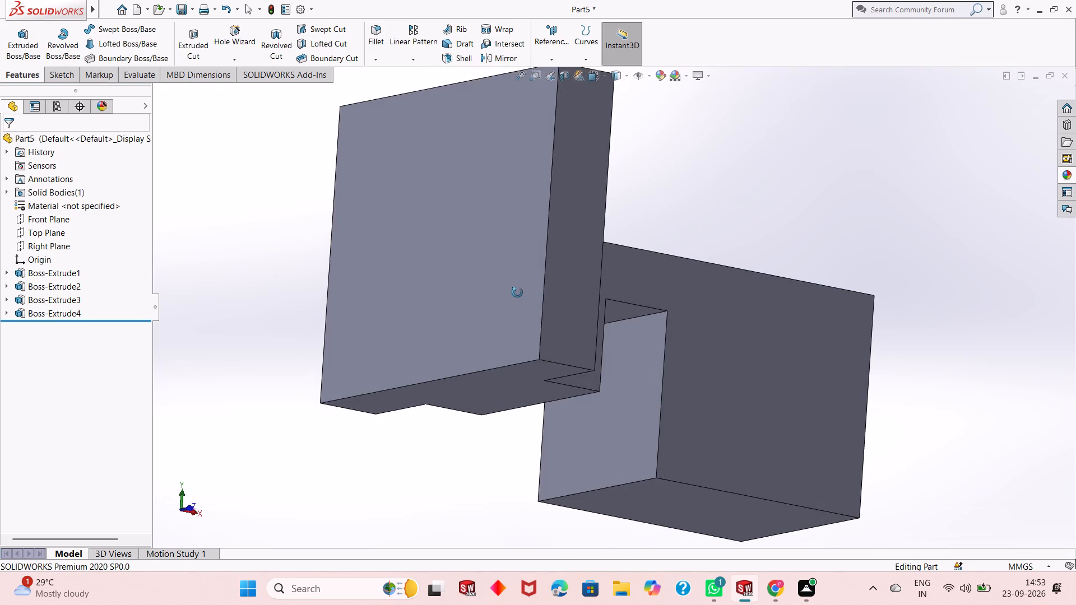
{"action": "middle_click_drag", "start_coordinate": [517, 292], "coordinate": [422, 305]}
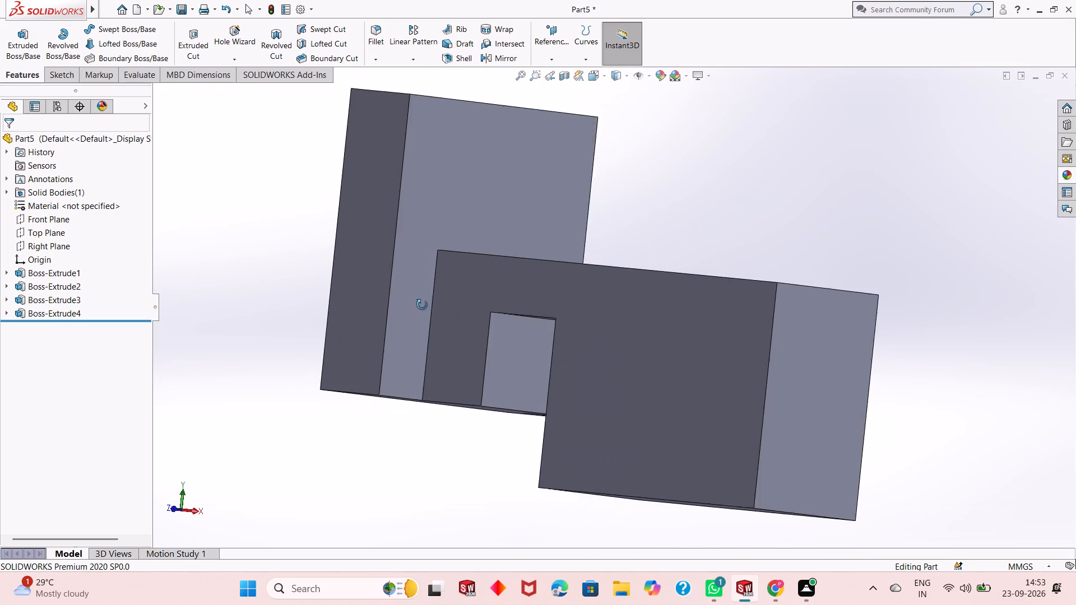
{"action": "middle_click_drag", "start_coordinate": [422, 305], "coordinate": [422, 357]}
{"action": "scroll", "coordinate": [451, 356], "scroll_direction": "up", "scroll_amount": 4}
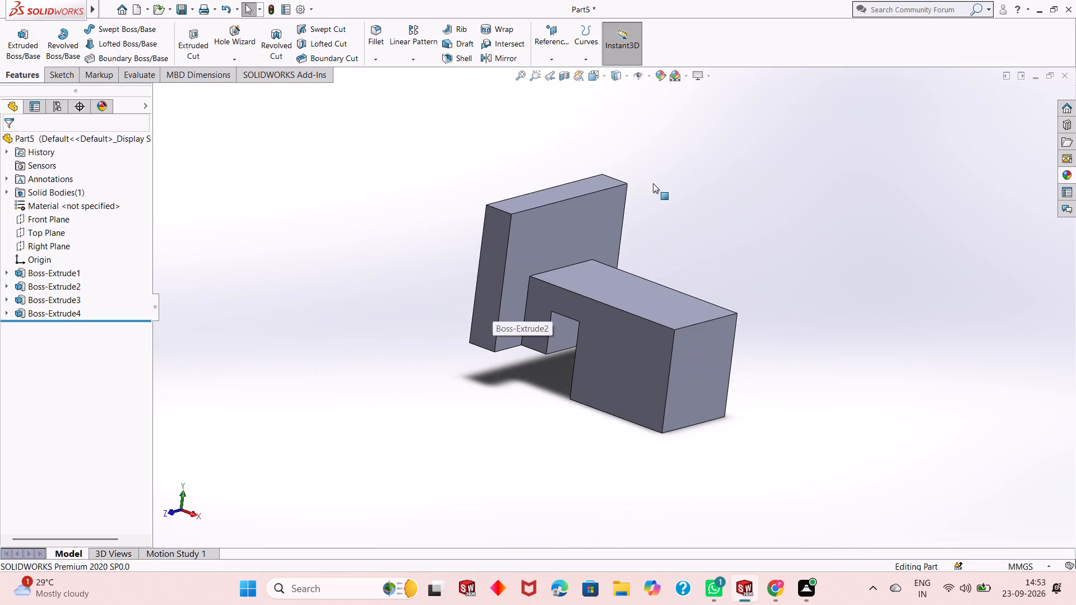
{"action": "scroll", "coordinate": [664, 187], "scroll_direction": "down", "scroll_amount": 1}
{"action": "scroll", "coordinate": [606, 355], "scroll_direction": "down", "scroll_amount": 2}
{"action": "middle_click_drag", "start_coordinate": [415, 469], "coordinate": [402, 504]}
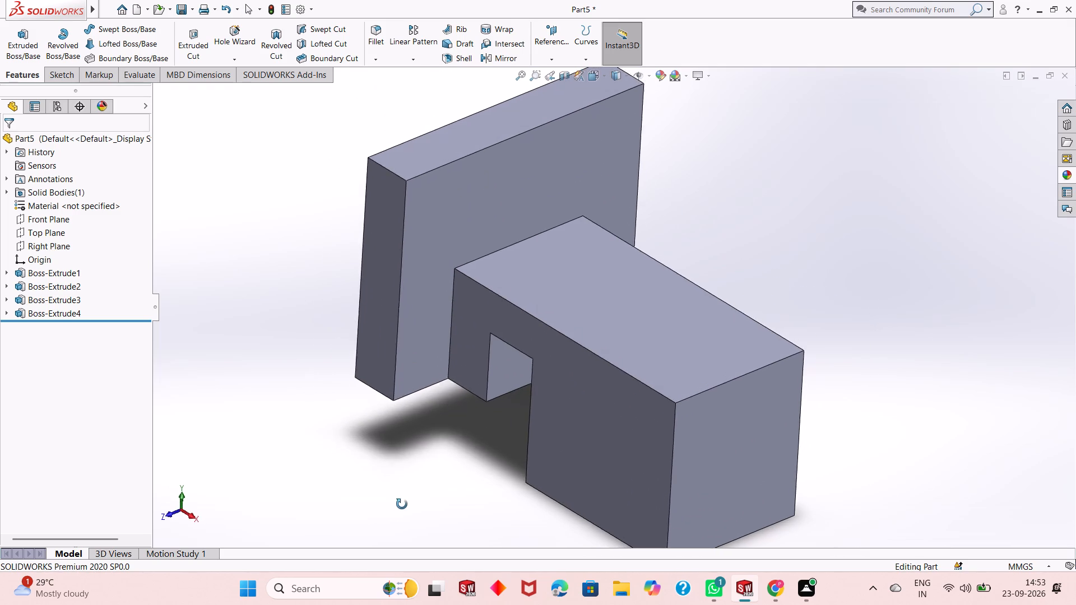
{"action": "middle_click_drag", "start_coordinate": [402, 504], "coordinate": [398, 513]}
{"action": "scroll", "coordinate": [712, 221], "scroll_direction": "up", "scroll_amount": 1}
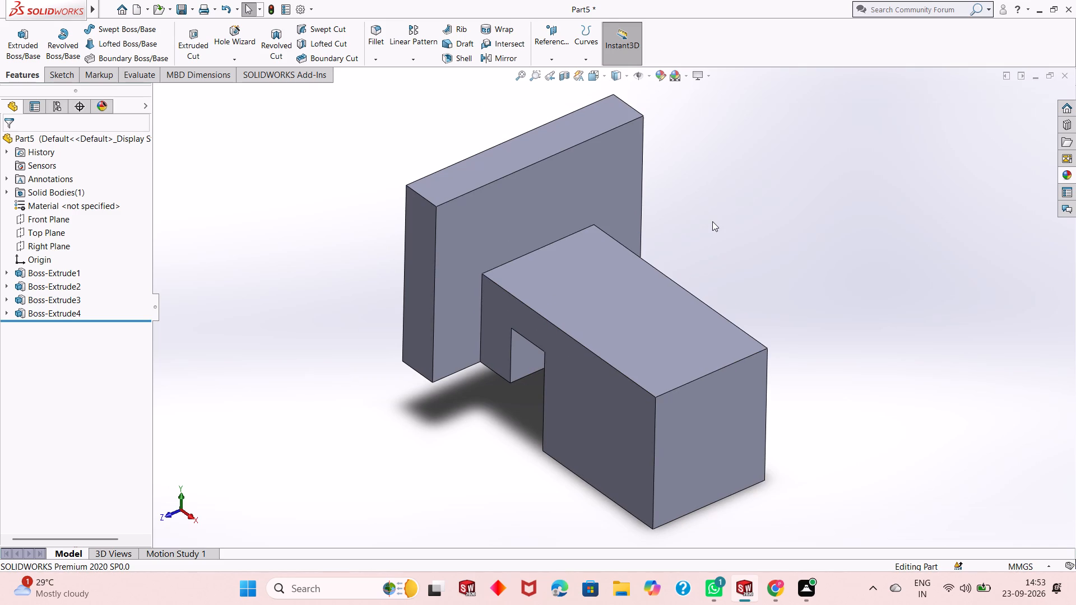
{"action": "middle_click_drag", "start_coordinate": [607, 439], "coordinate": [604, 432]}
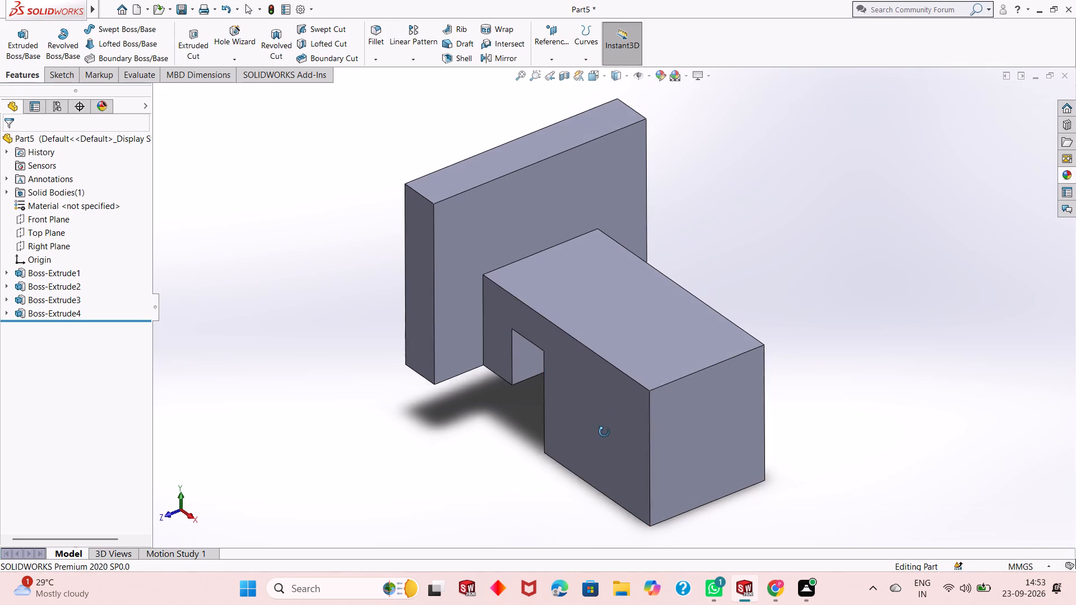
{"action": "middle_click_drag", "start_coordinate": [604, 432], "coordinate": [599, 417]}
{"action": "scroll", "coordinate": [599, 415], "scroll_direction": "up", "scroll_amount": 1}
On the part's notched side face, sketch a corner rectangle 45 mm high from the notch's upper corner beside the end block to the block's bottom edge.
{"action": "left_click", "coordinate": [599, 413]}
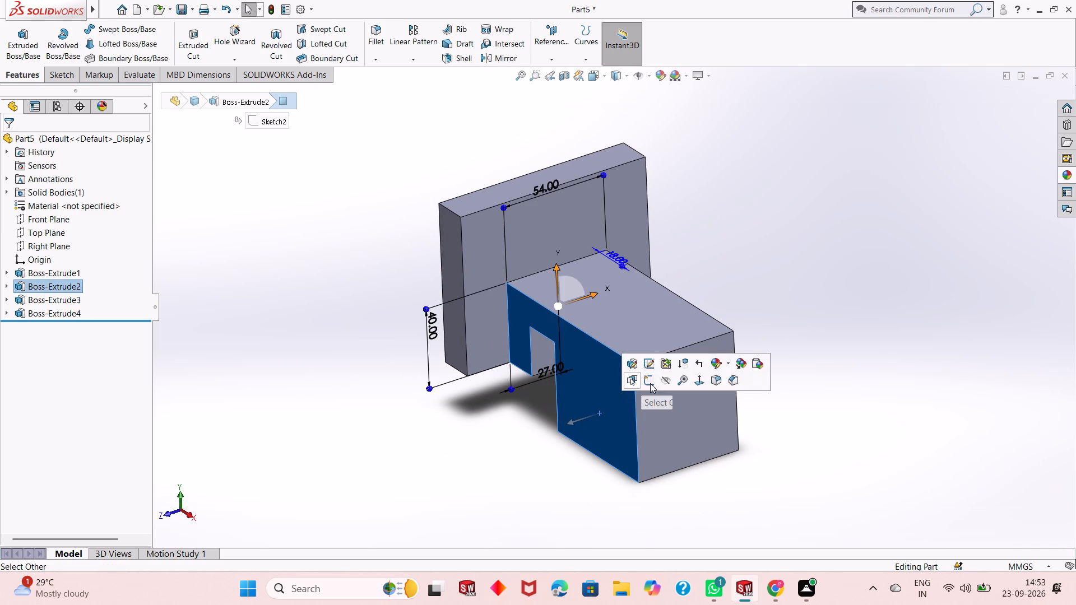
{"action": "left_click", "coordinate": [655, 383]}
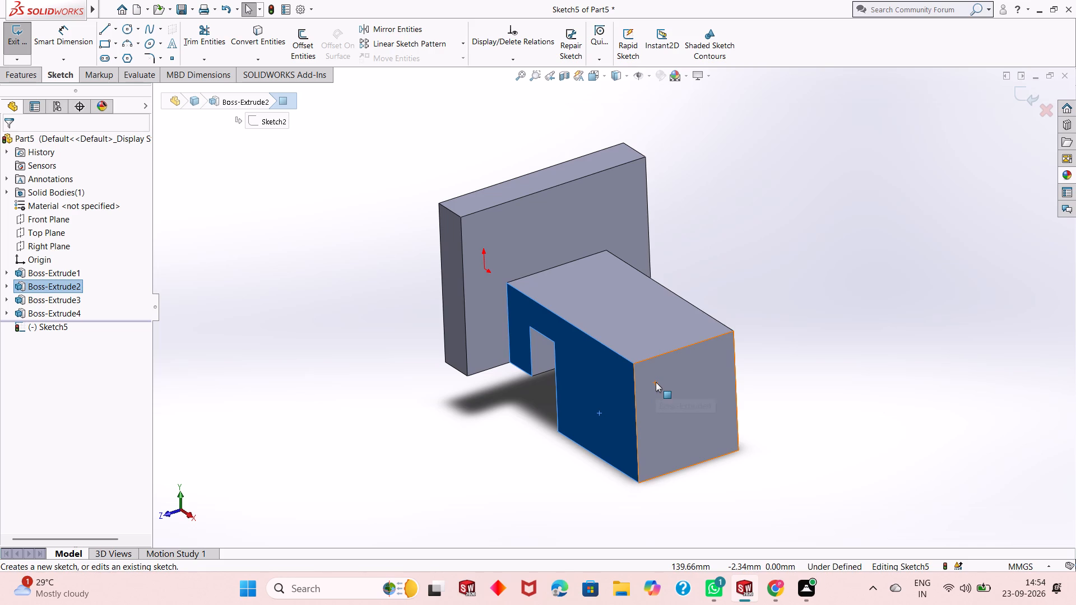
{"action": "key", "text": "ctrl+8"}
{"action": "left_click", "coordinate": [374, 491]}
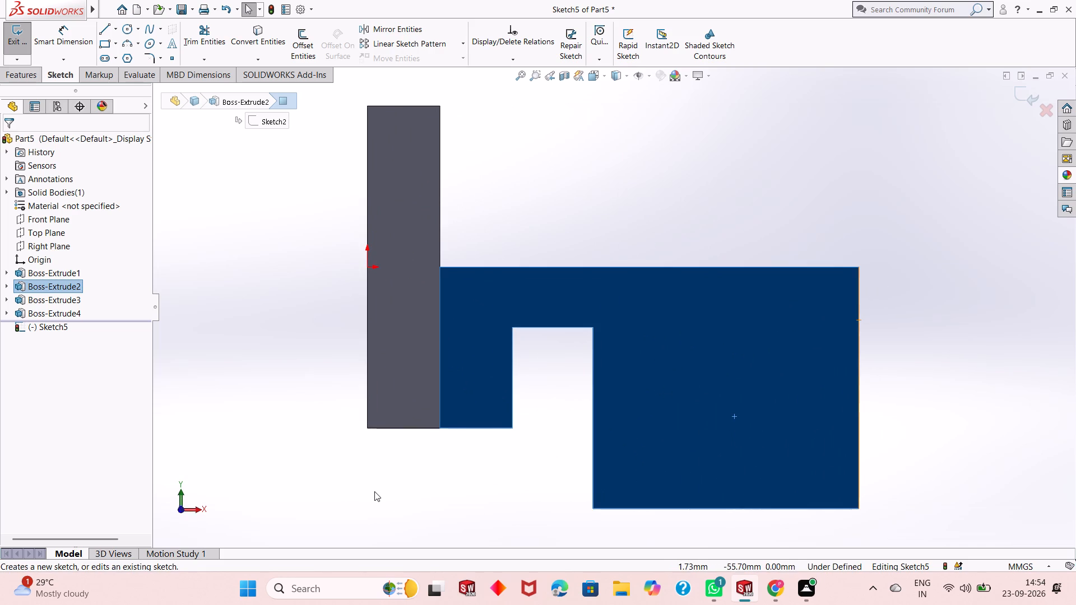
{"action": "scroll", "coordinate": [546, 412], "scroll_direction": "up", "scroll_amount": 3}
{"action": "scroll", "coordinate": [659, 342], "scroll_direction": "down", "scroll_amount": 3}
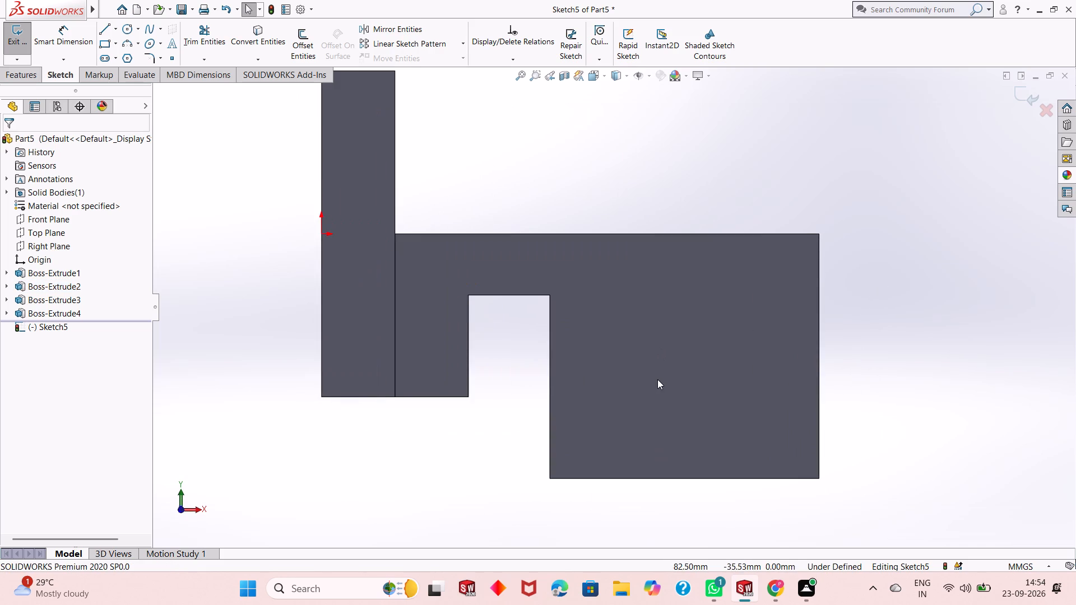
{"action": "scroll", "coordinate": [657, 379], "scroll_direction": "down", "scroll_amount": 1}
{"action": "scroll", "coordinate": [657, 379], "scroll_direction": "up", "scroll_amount": 2}
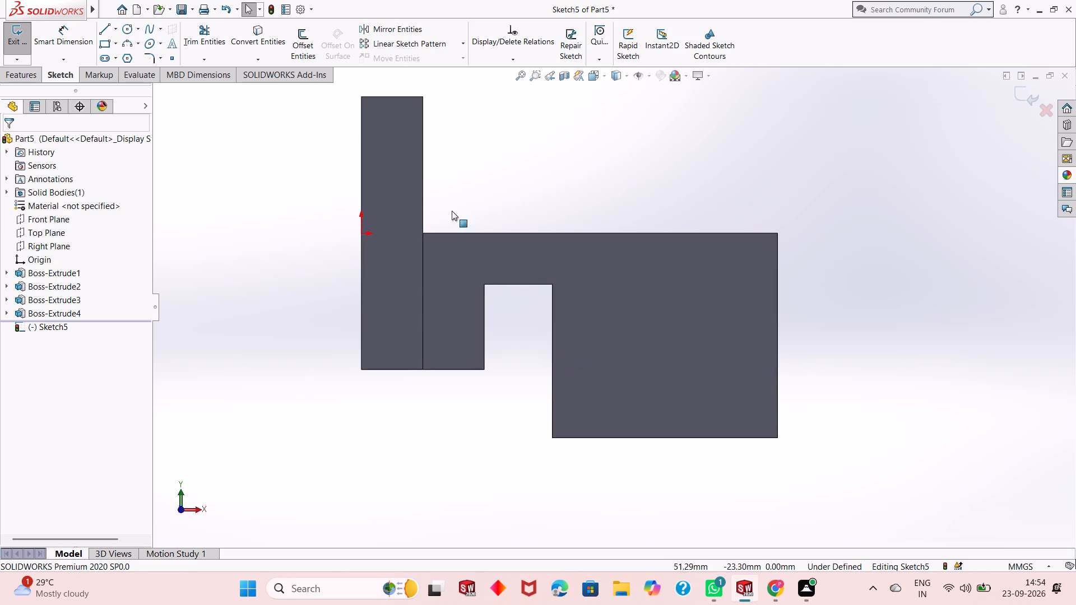
{"action": "left_click", "coordinate": [105, 46]}
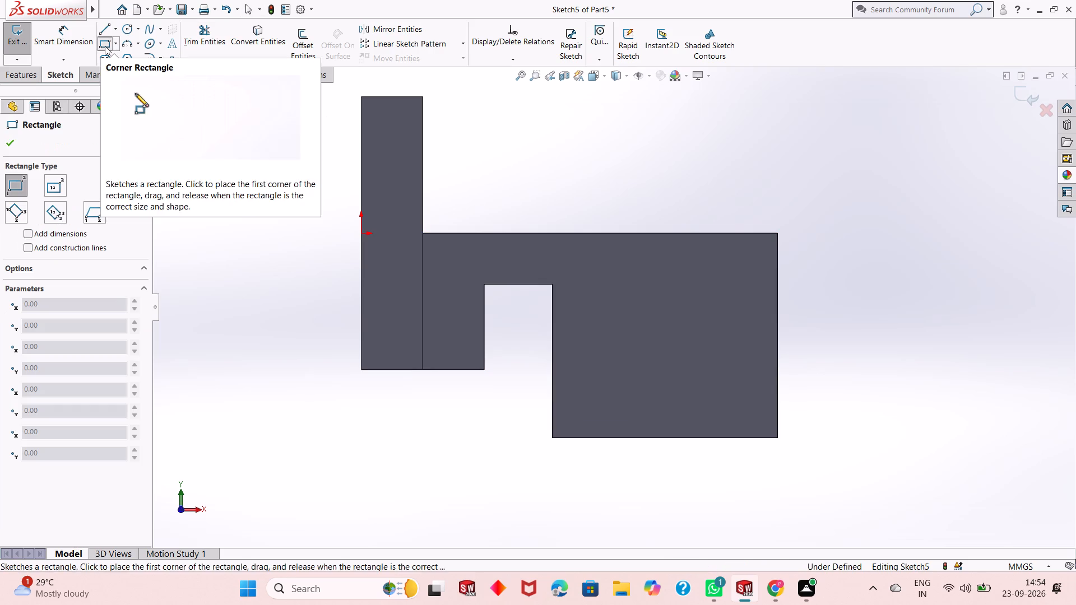
{"action": "left_click", "coordinate": [551, 286]}
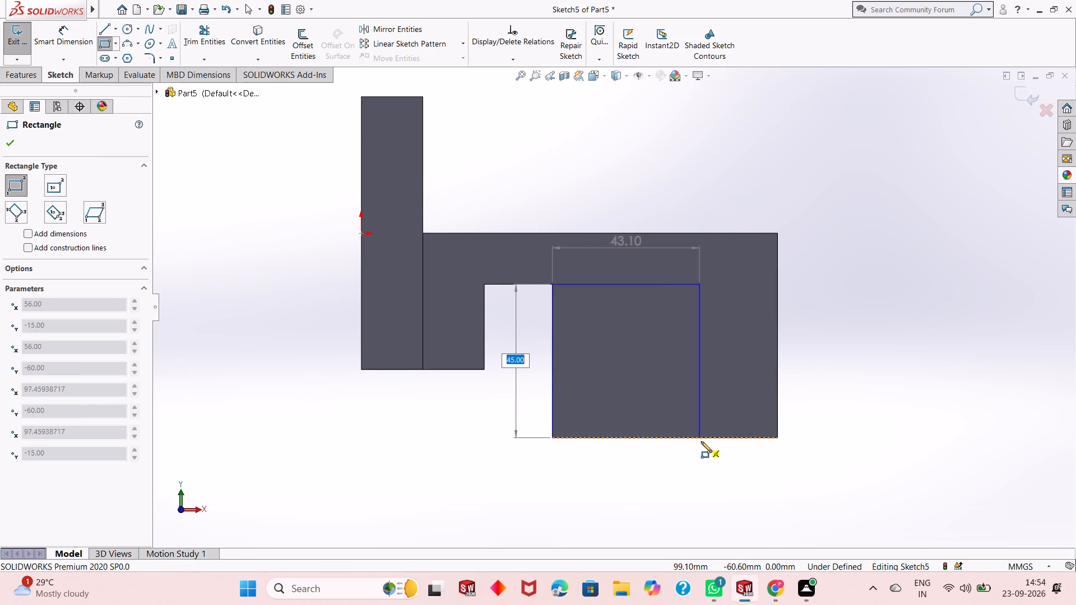
{"action": "left_click", "coordinate": [707, 440]}
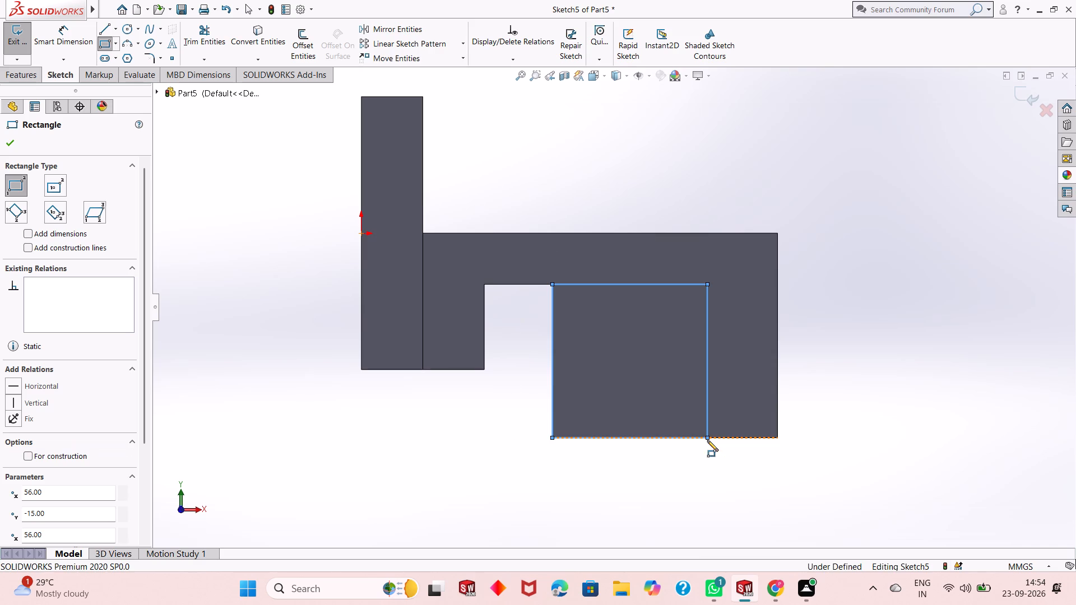
{"action": "right_click", "coordinate": [707, 440]}
{"action": "left_click", "coordinate": [733, 450]}
{"action": "scroll", "coordinate": [583, 293], "scroll_direction": "down", "scroll_amount": 5}
{"action": "scroll", "coordinate": [534, 291], "scroll_direction": "down", "scroll_amount": 3}
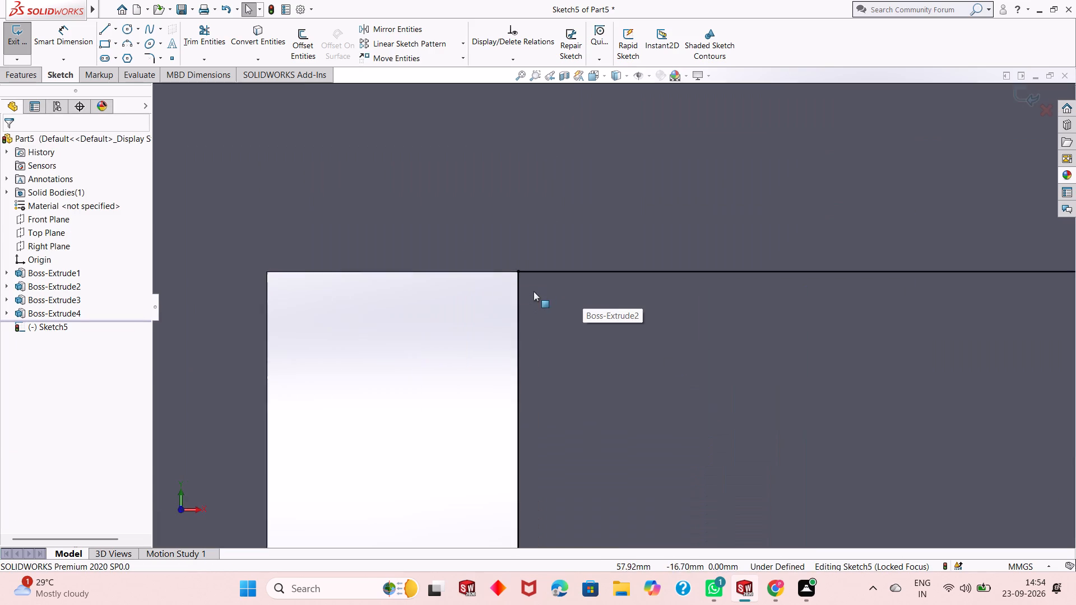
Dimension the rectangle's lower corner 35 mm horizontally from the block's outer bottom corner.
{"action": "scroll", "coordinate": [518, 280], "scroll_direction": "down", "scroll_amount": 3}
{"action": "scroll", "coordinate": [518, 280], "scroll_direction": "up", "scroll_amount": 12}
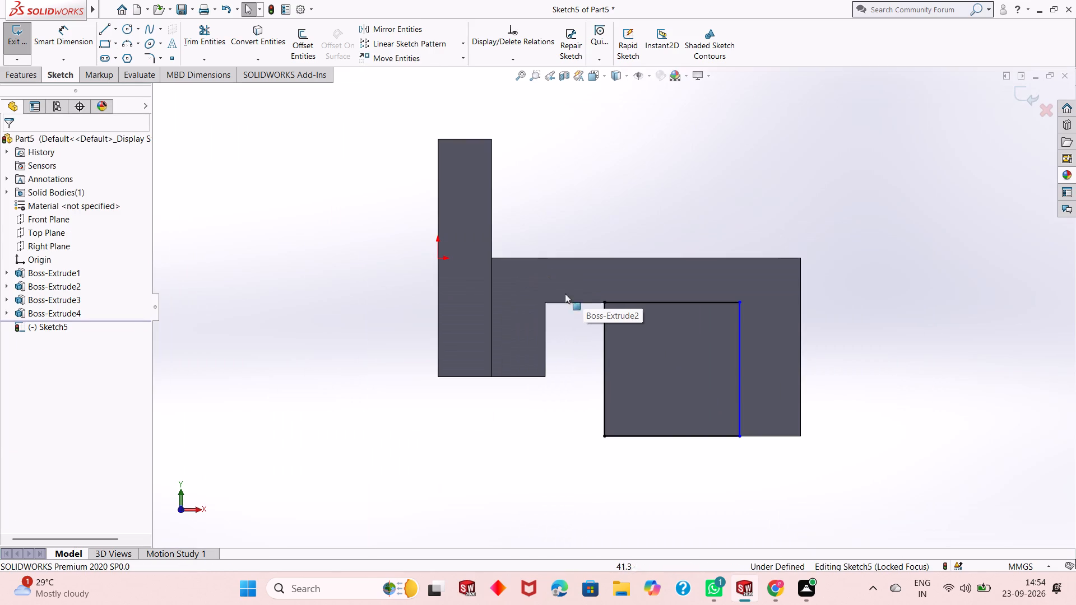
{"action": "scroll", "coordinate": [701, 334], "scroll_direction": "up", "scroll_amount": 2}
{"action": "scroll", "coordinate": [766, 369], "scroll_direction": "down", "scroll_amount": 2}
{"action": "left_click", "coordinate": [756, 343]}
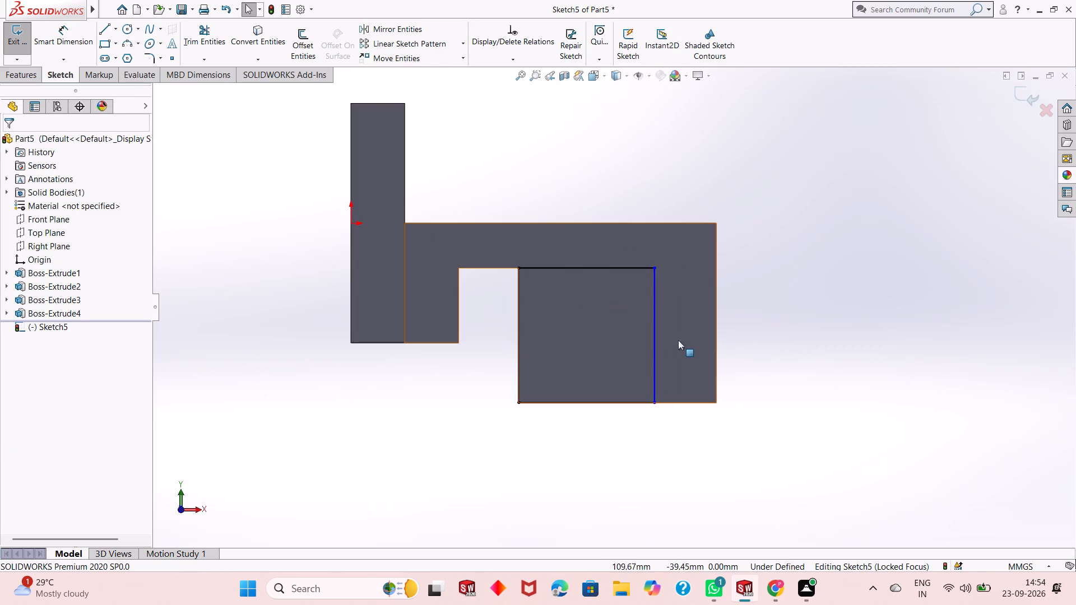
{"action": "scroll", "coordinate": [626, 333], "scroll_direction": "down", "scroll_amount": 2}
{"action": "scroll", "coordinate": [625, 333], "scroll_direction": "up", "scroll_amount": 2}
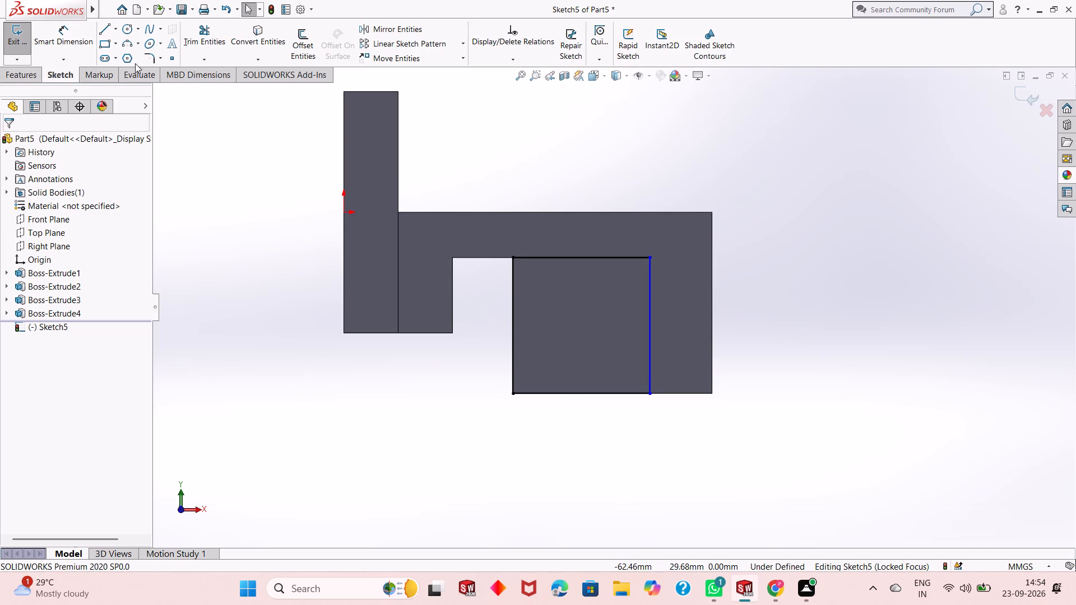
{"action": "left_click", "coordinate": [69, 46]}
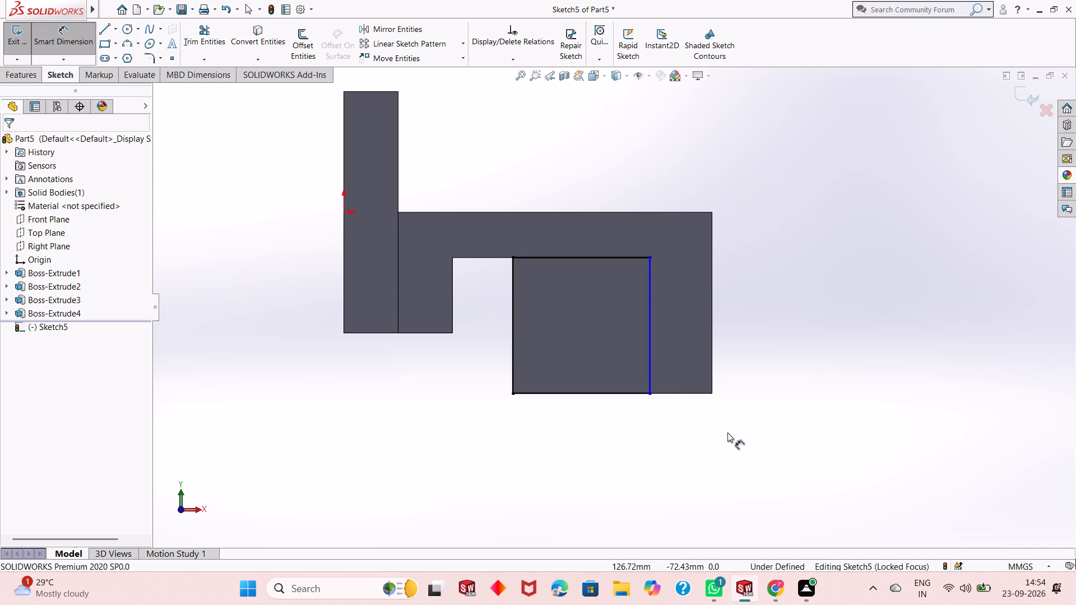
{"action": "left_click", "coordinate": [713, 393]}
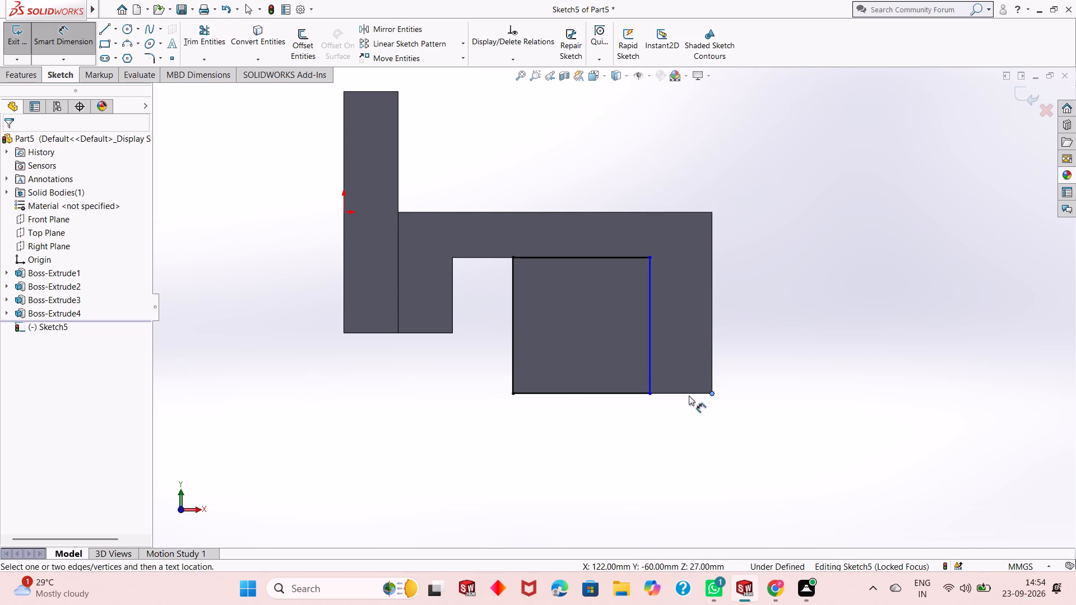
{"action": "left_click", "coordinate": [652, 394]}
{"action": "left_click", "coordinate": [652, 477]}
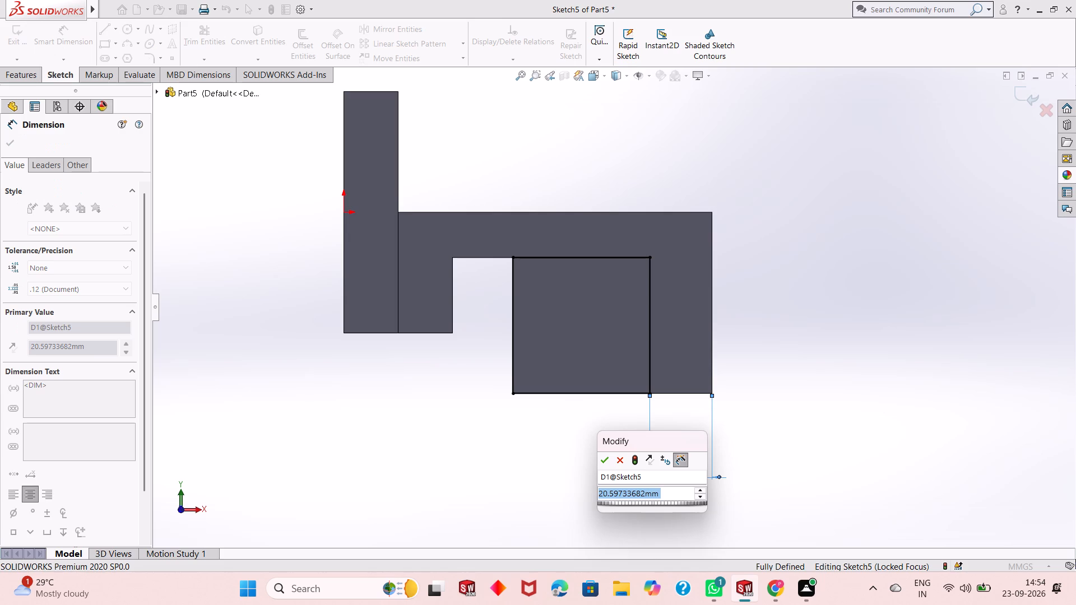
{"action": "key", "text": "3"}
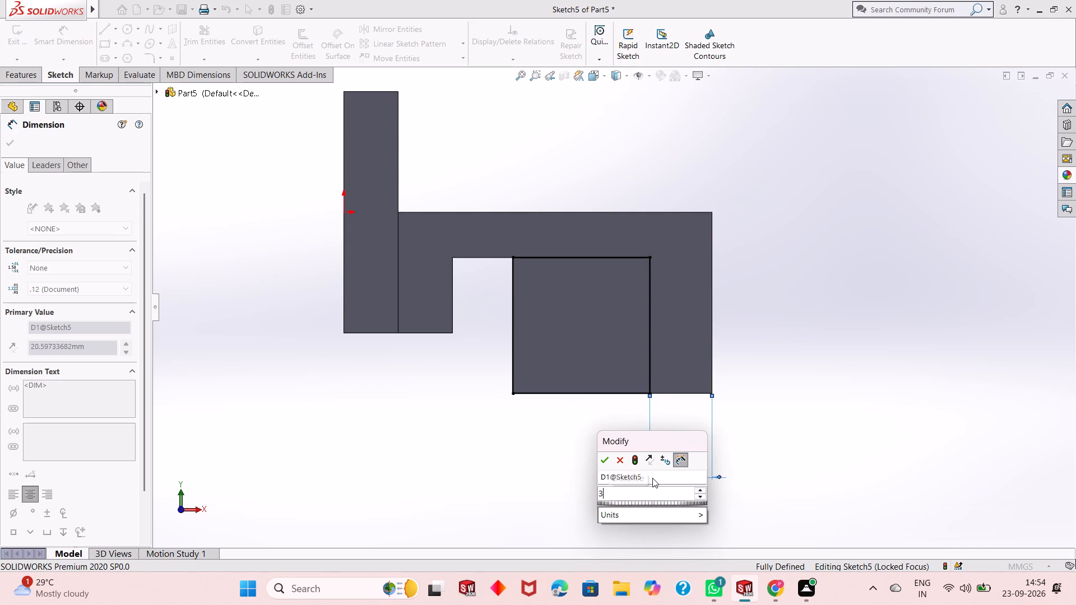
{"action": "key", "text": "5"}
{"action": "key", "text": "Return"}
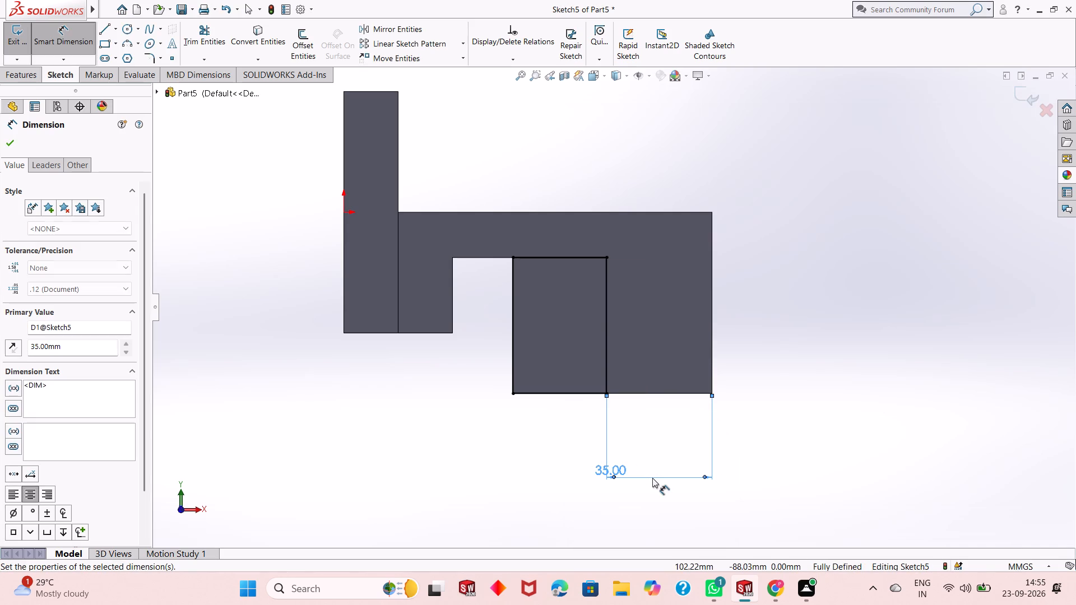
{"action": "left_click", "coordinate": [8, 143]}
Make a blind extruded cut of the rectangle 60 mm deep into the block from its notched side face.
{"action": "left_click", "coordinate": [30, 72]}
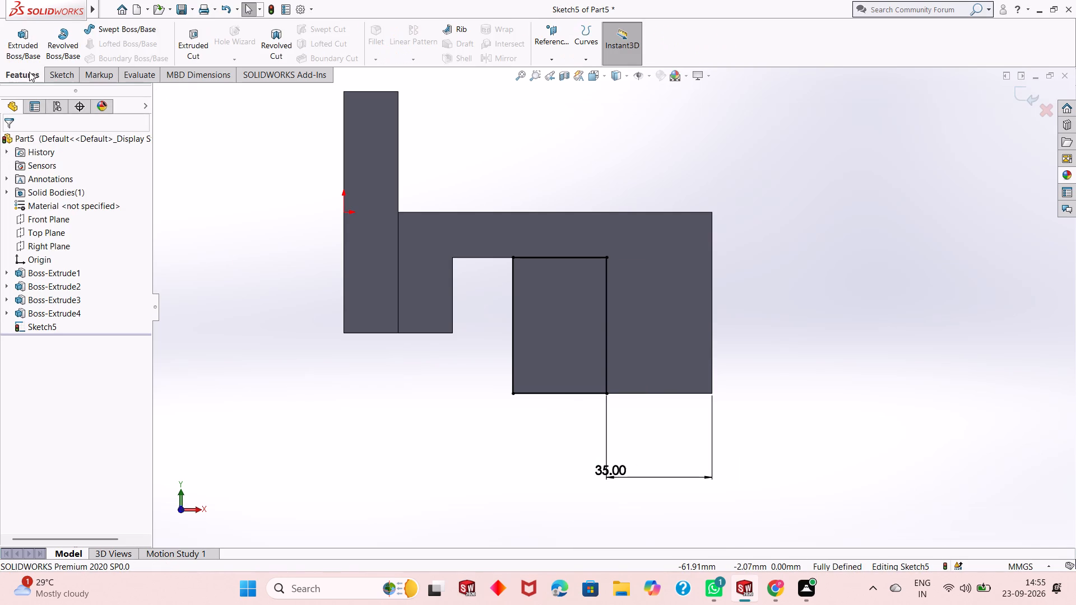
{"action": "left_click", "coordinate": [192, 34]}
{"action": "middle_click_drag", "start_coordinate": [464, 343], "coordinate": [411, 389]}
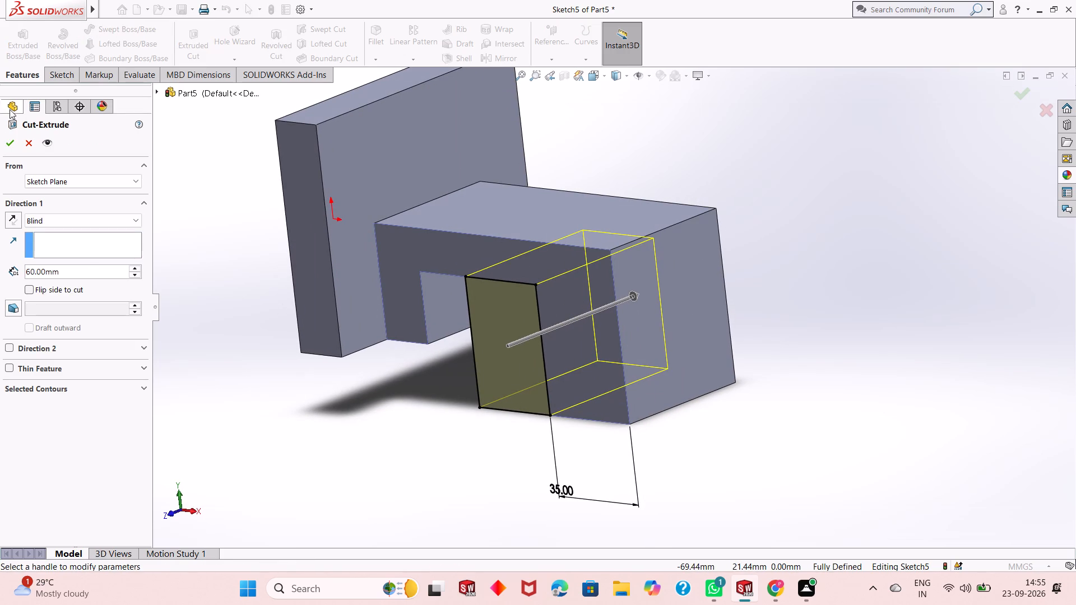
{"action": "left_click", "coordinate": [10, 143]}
Examine the cut part from several sides, including its underside, rear and the widened opening.
{"action": "middle_click_drag", "start_coordinate": [282, 366], "coordinate": [562, 356]}
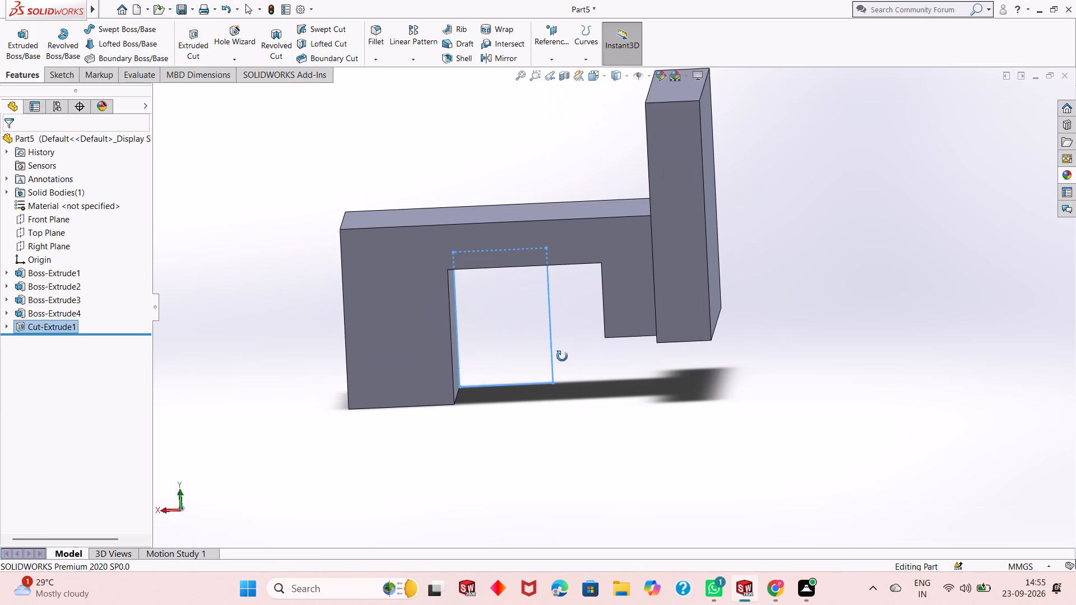
{"action": "middle_click_drag", "start_coordinate": [562, 356], "coordinate": [321, 422]}
{"action": "left_click", "coordinate": [332, 389]}
{"action": "middle_click_drag", "start_coordinate": [466, 355], "coordinate": [534, 323]}
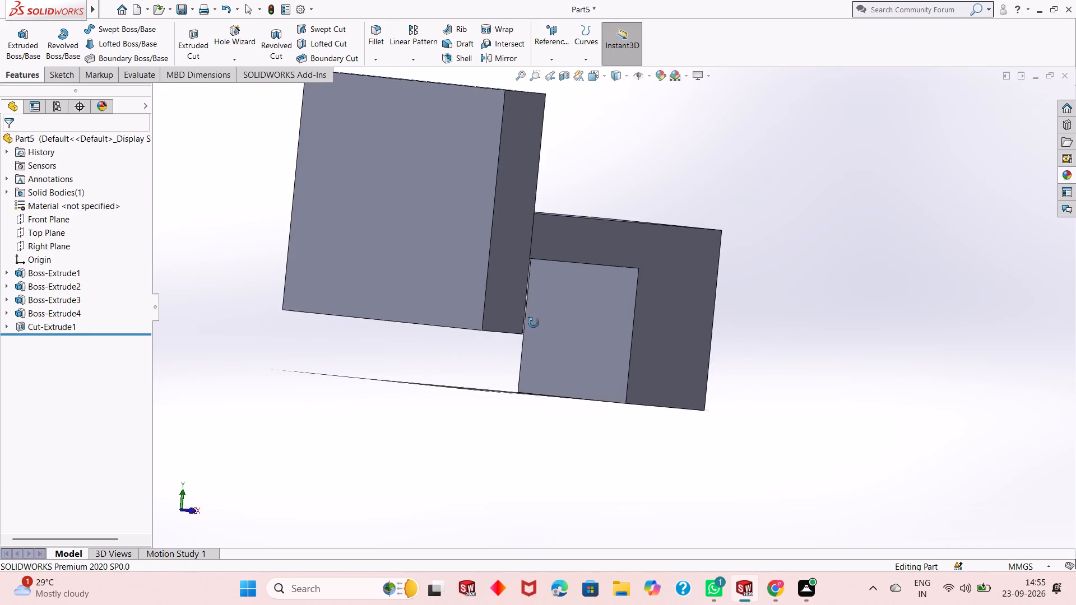
{"action": "middle_click_drag", "start_coordinate": [534, 323], "coordinate": [535, 190]}
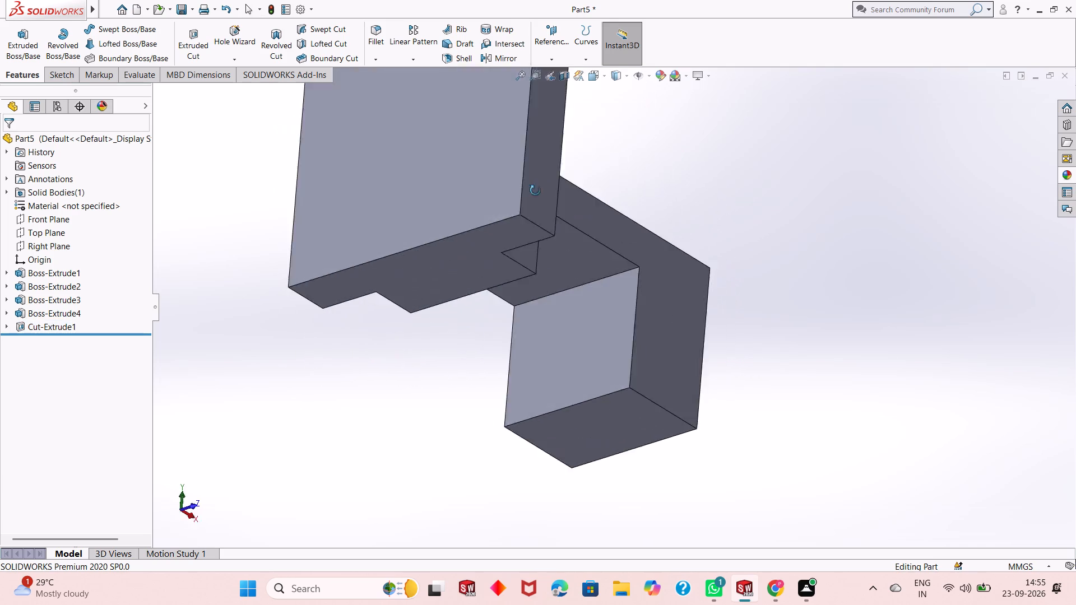
{"action": "middle_click_drag", "start_coordinate": [535, 190], "coordinate": [368, 203]}
{"action": "middle_click_drag", "start_coordinate": [424, 161], "coordinate": [438, 150]}
{"action": "scroll", "coordinate": [440, 158], "scroll_direction": "up", "scroll_amount": 1}
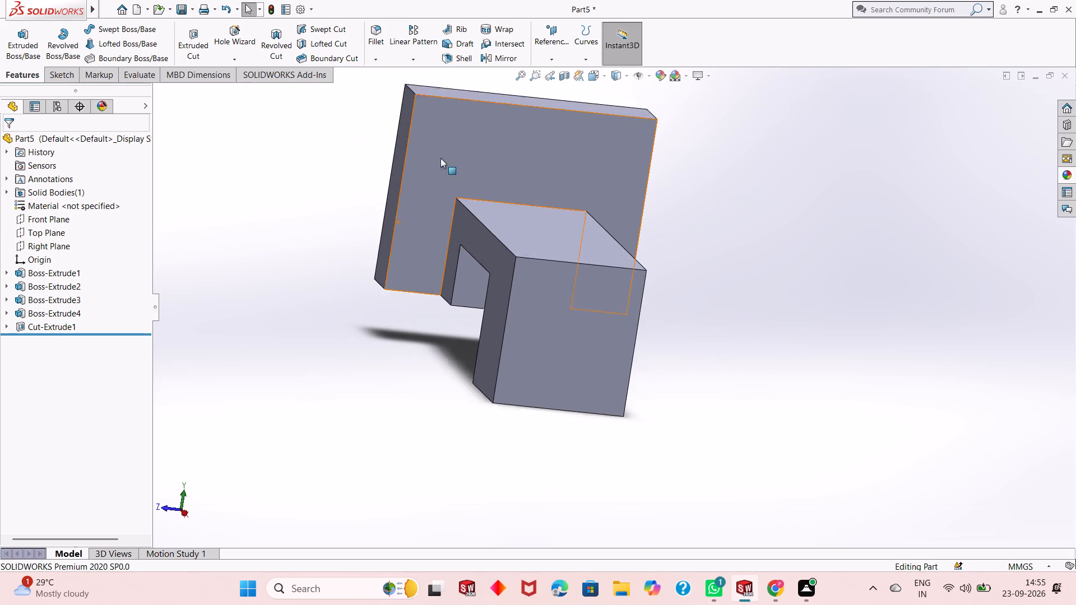
{"action": "scroll", "coordinate": [440, 158], "scroll_direction": "up", "scroll_amount": 1}
{"action": "scroll", "coordinate": [575, 131], "scroll_direction": "down", "scroll_amount": 2}
{"action": "scroll", "coordinate": [595, 365], "scroll_direction": "up", "scroll_amount": 2}
{"action": "middle_click_drag", "start_coordinate": [595, 358], "coordinate": [623, 341]}
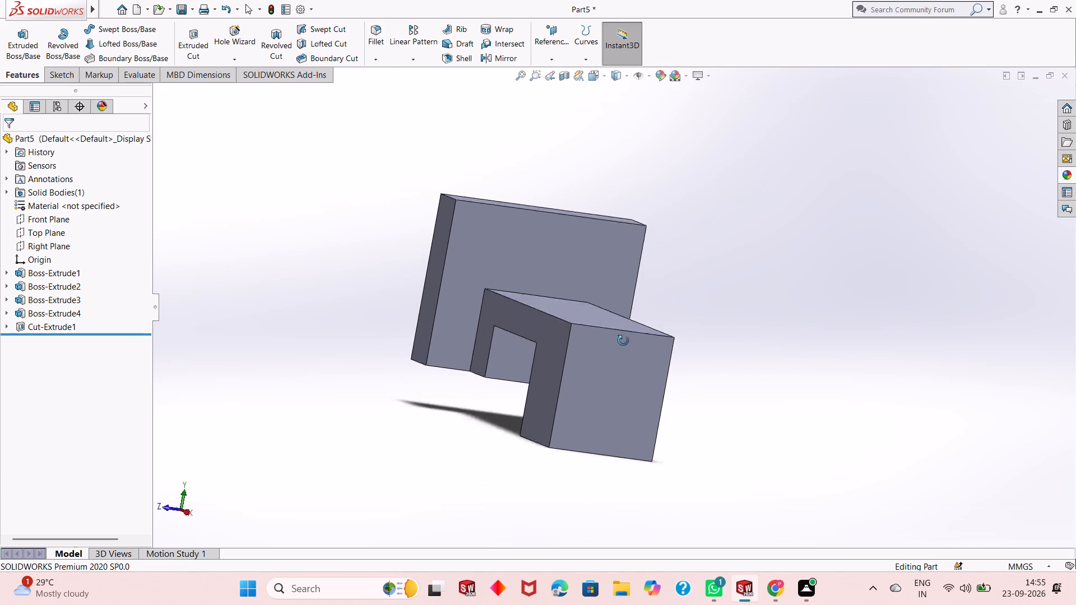
{"action": "middle_click_drag", "start_coordinate": [623, 341], "coordinate": [685, 379]}
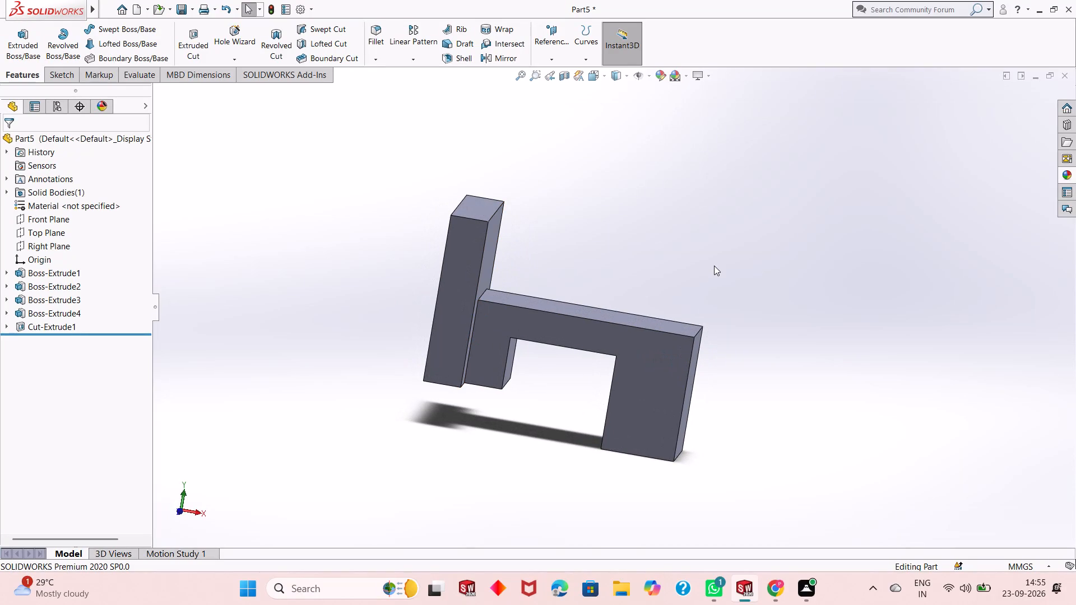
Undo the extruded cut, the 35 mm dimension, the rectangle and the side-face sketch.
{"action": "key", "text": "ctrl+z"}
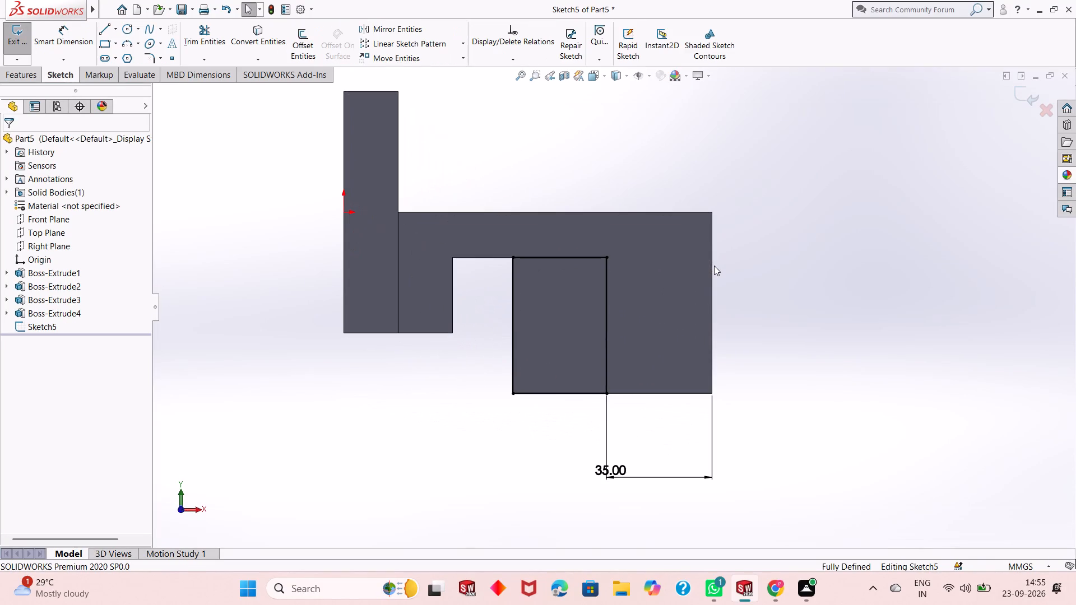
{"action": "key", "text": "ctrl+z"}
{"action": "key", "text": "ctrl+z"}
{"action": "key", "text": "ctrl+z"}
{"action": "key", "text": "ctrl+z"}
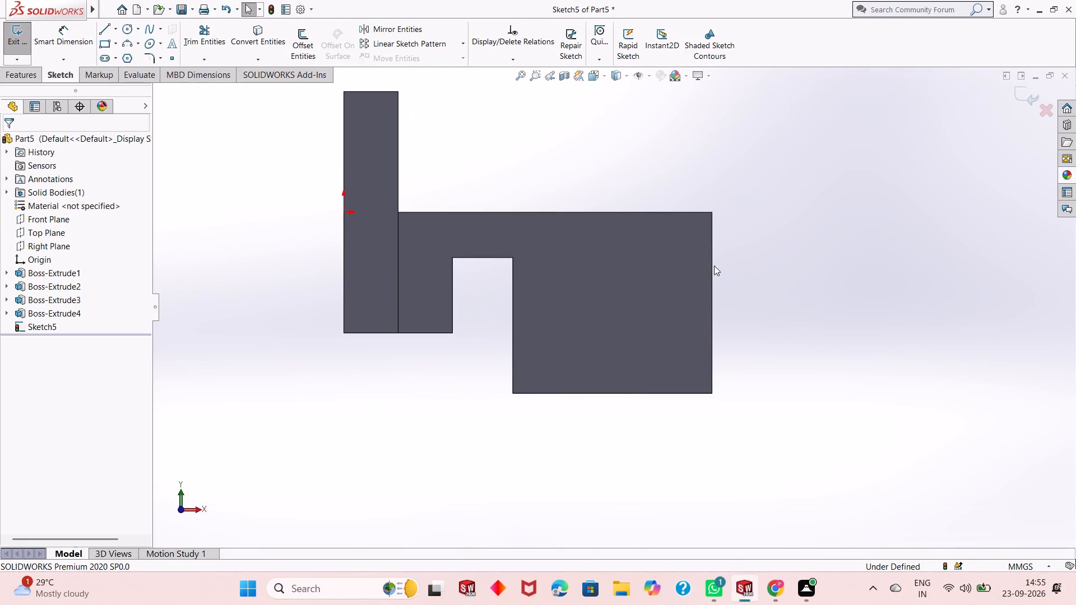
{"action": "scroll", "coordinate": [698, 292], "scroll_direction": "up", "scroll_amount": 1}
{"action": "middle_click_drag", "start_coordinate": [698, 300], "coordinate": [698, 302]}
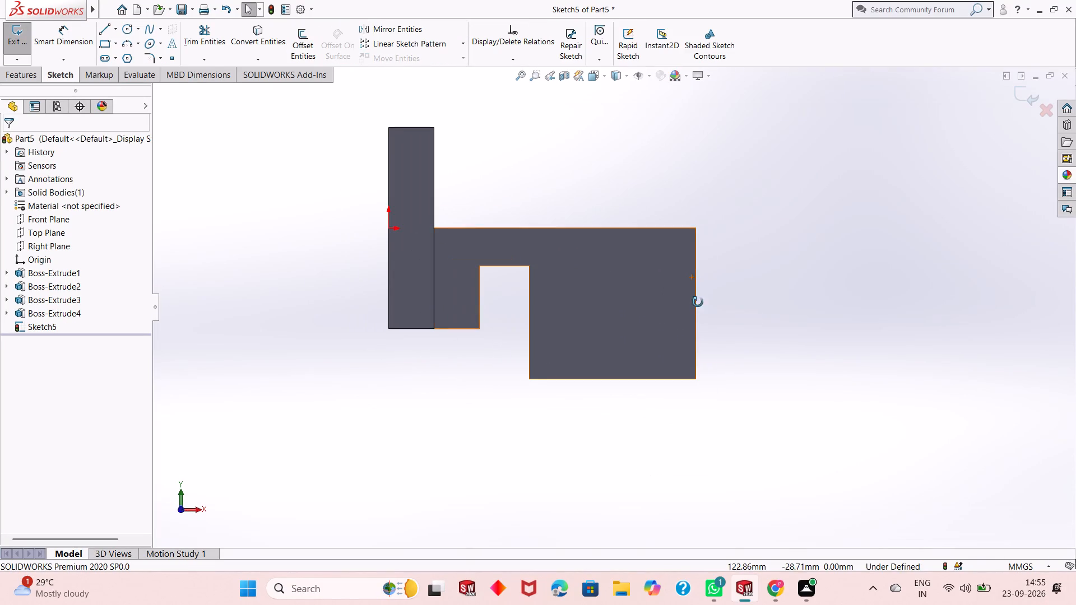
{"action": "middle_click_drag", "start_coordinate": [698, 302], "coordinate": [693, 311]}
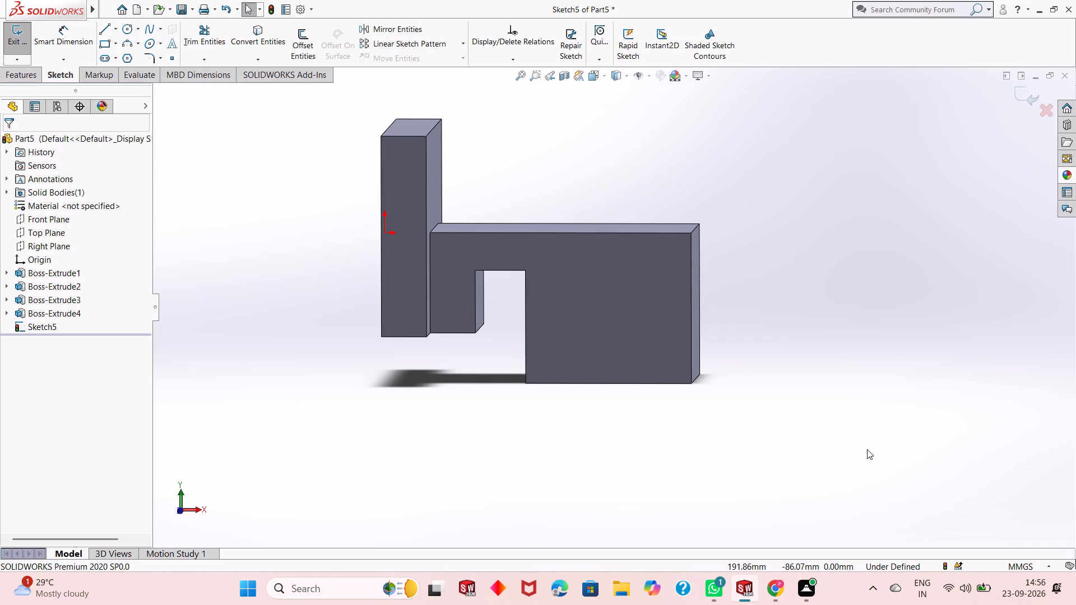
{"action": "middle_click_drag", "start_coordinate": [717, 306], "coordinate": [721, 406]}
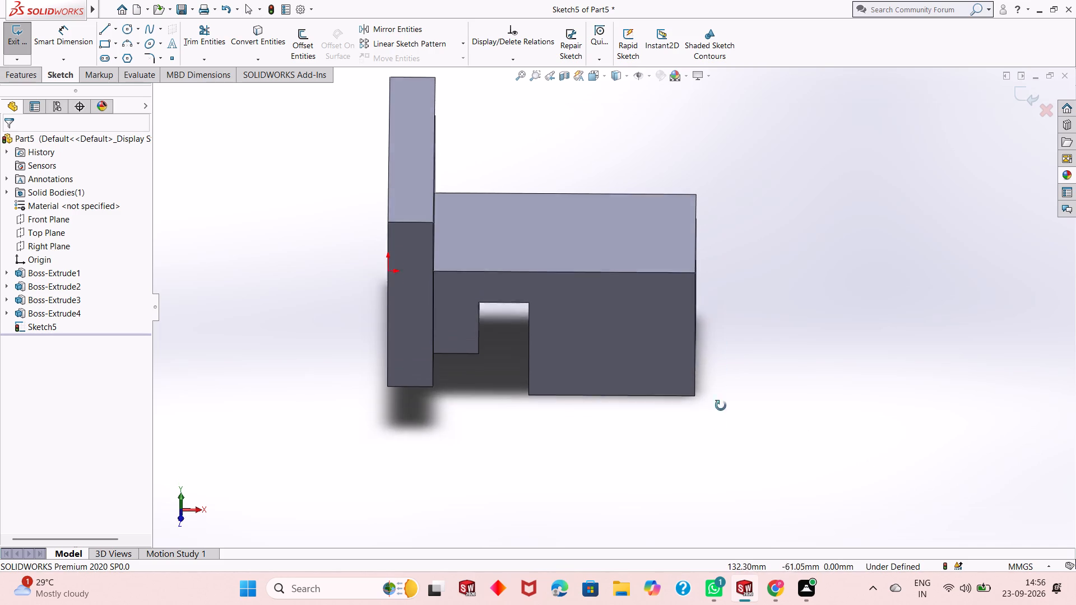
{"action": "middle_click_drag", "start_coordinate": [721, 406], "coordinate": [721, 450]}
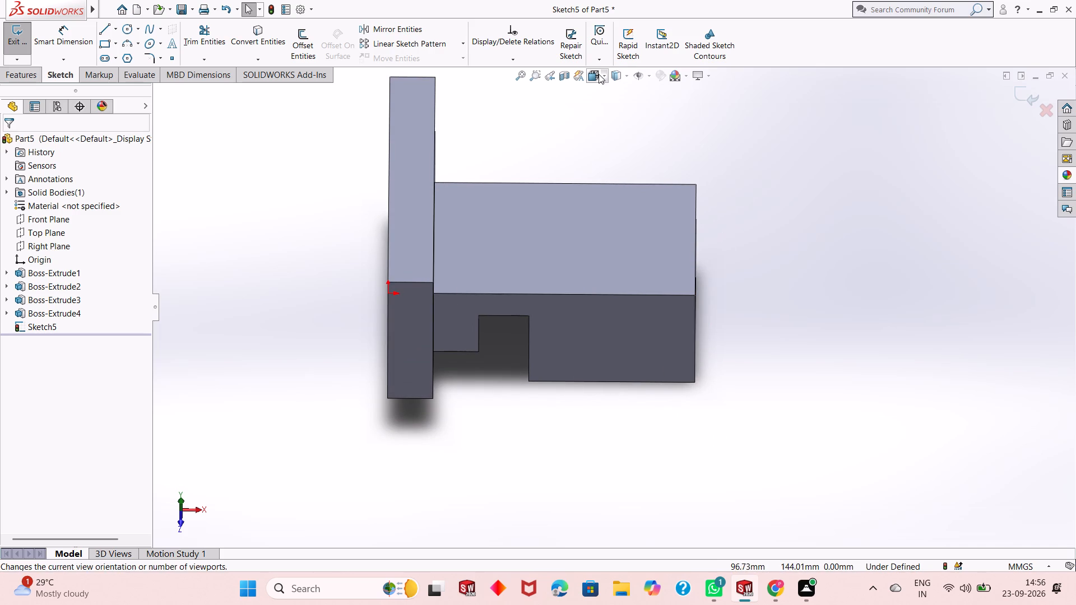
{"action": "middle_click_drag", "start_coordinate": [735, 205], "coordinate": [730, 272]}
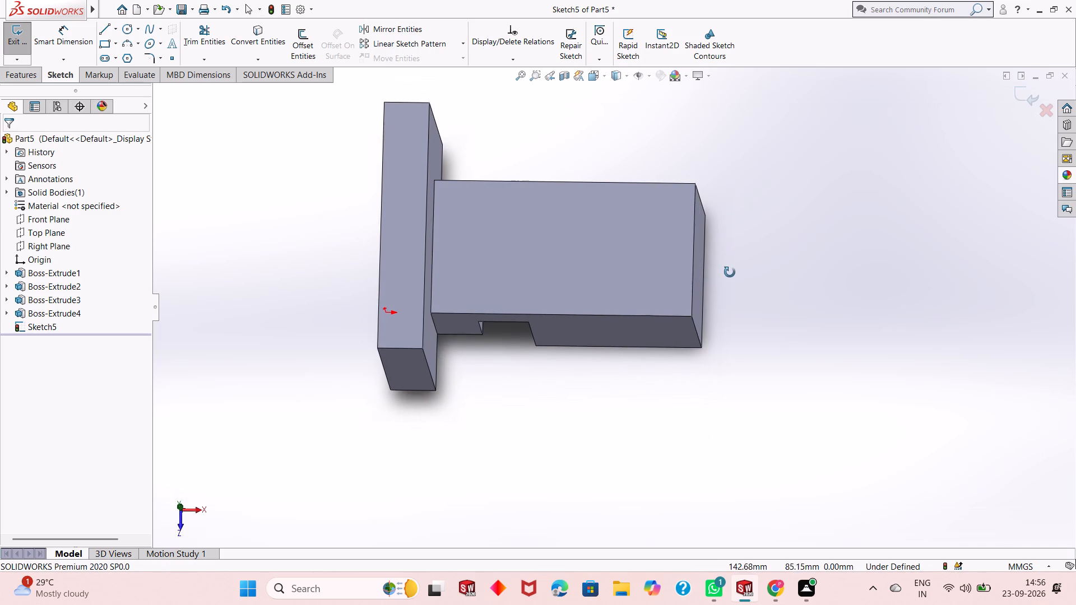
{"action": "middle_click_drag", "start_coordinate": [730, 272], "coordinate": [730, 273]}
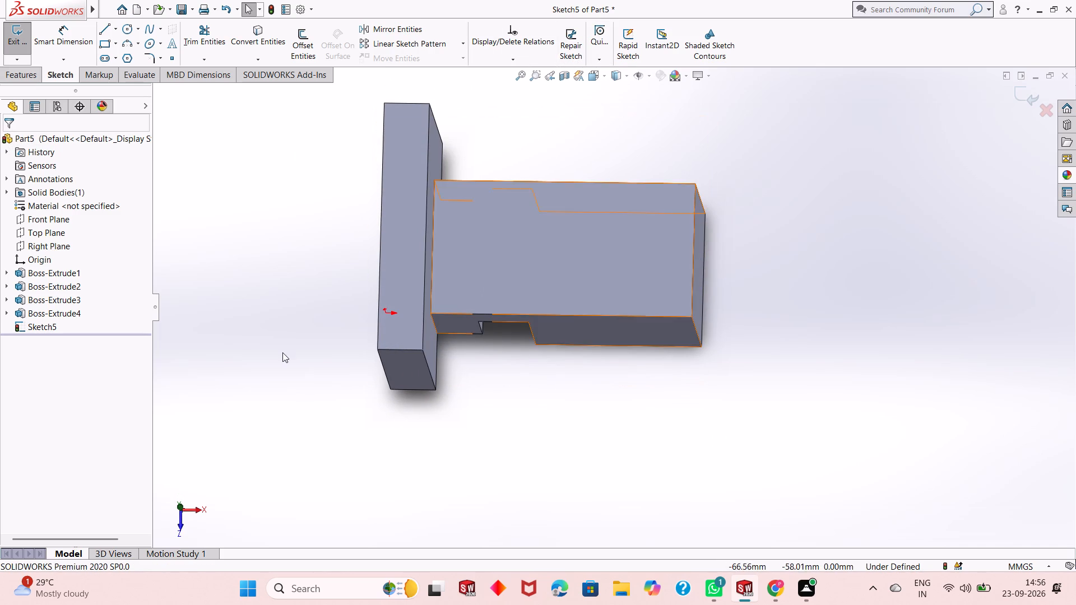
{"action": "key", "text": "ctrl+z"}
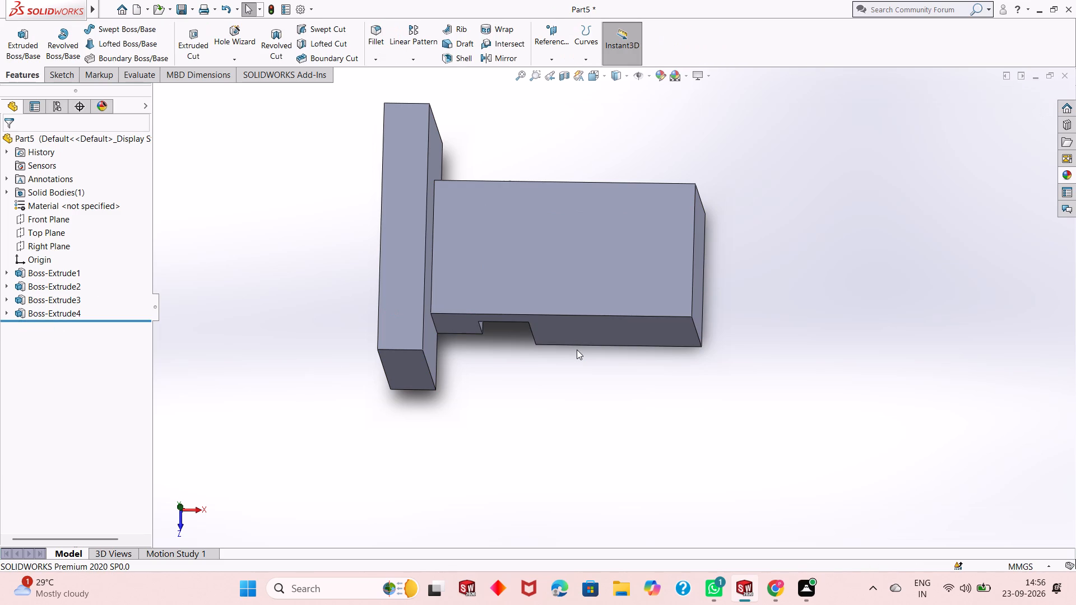
Create a reference plane offset 33 mm from the Front Plane, on the notched side of the block.
{"action": "left_click", "coordinate": [539, 58]}
{"action": "left_click", "coordinate": [554, 74]}
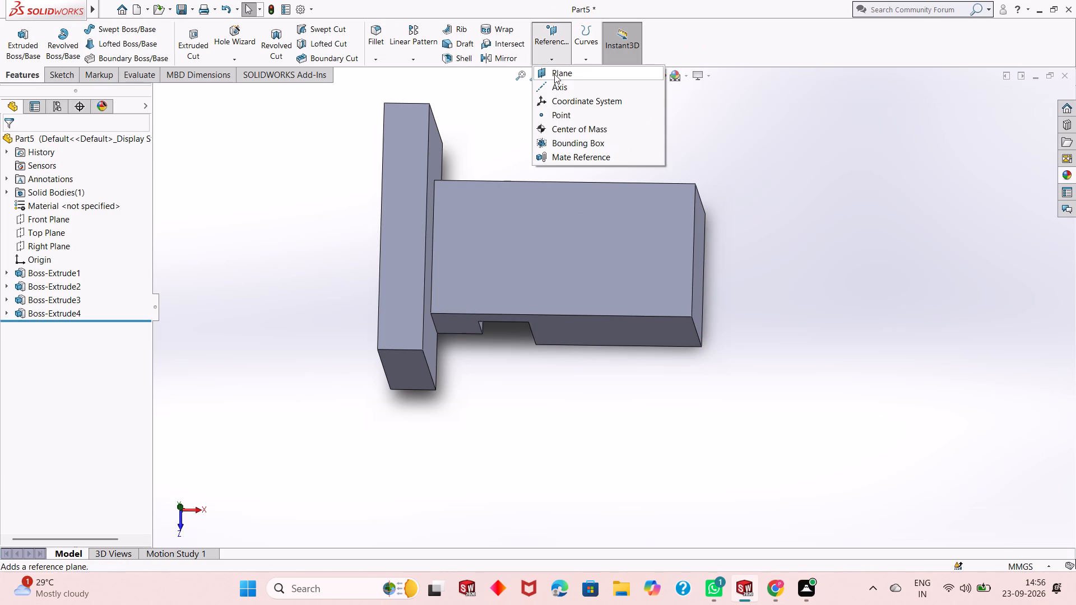
{"action": "middle_click_drag", "start_coordinate": [553, 392], "coordinate": [553, 324]}
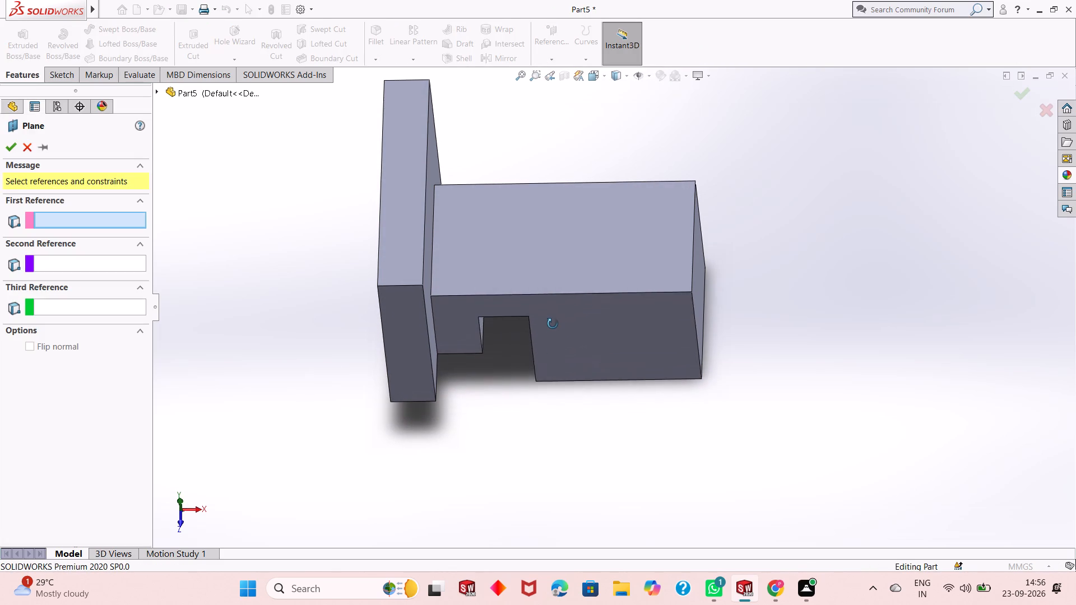
{"action": "middle_click_drag", "start_coordinate": [553, 324], "coordinate": [553, 323]}
{"action": "left_click", "coordinate": [158, 93]}
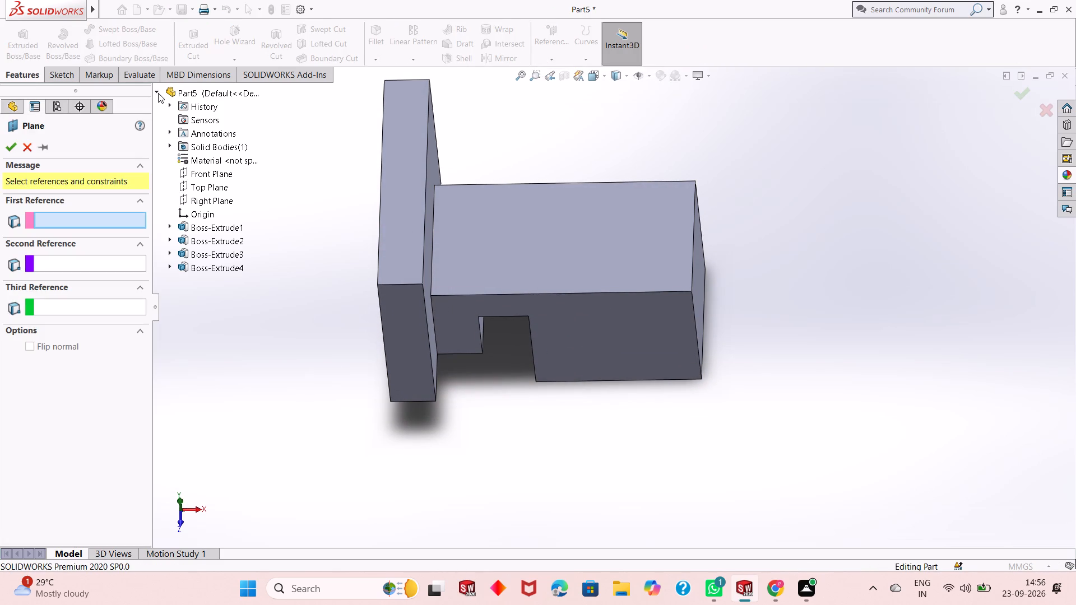
{"action": "left_click", "coordinate": [218, 174]}
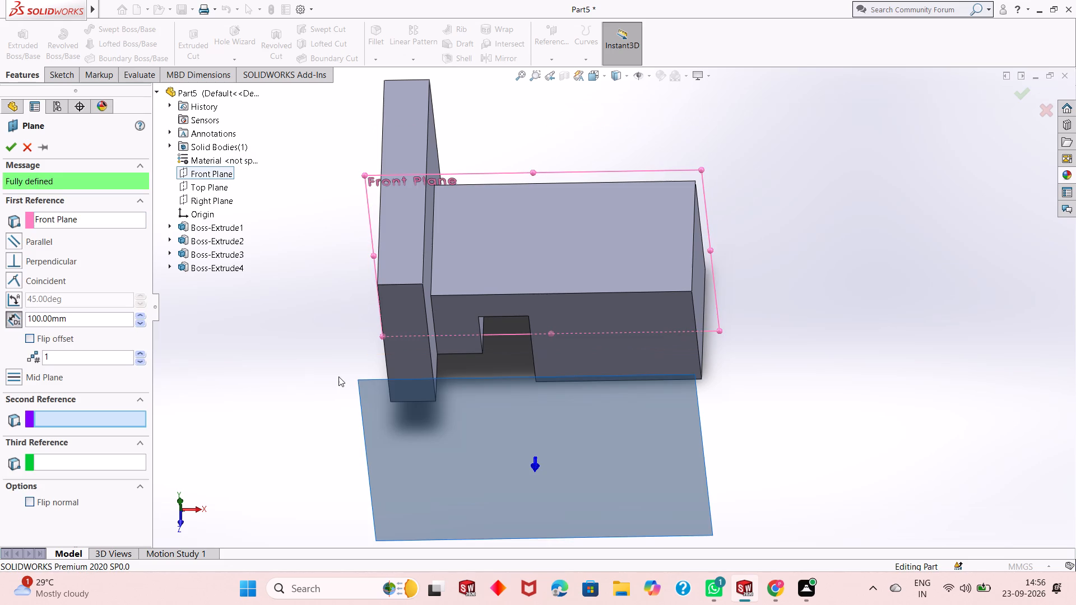
{"action": "middle_click_drag", "start_coordinate": [337, 377], "coordinate": [278, 278]}
{"action": "scroll", "coordinate": [479, 254], "scroll_direction": "up", "scroll_amount": 2}
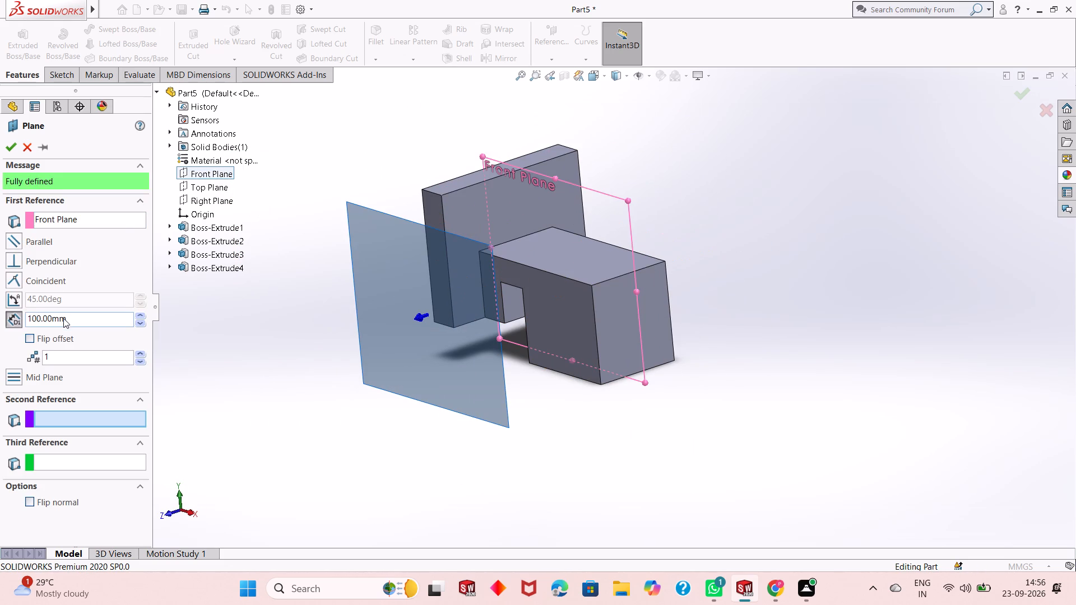
{"action": "double_click", "coordinate": [63, 318]}
{"action": "key", "text": "0"}
{"action": "key", "text": "Return"}
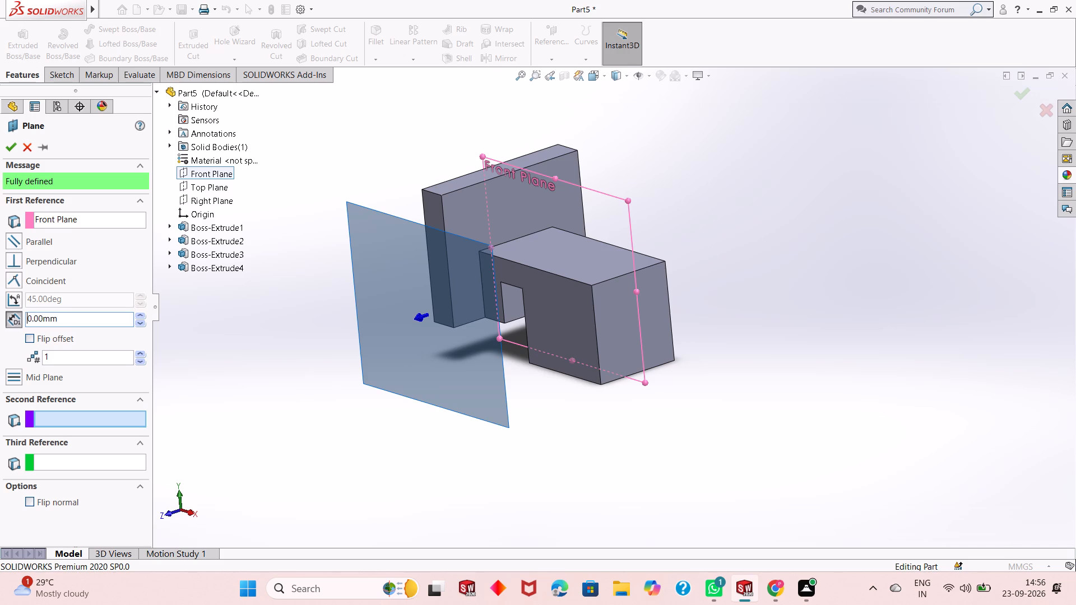
{"action": "double_click", "coordinate": [63, 318]}
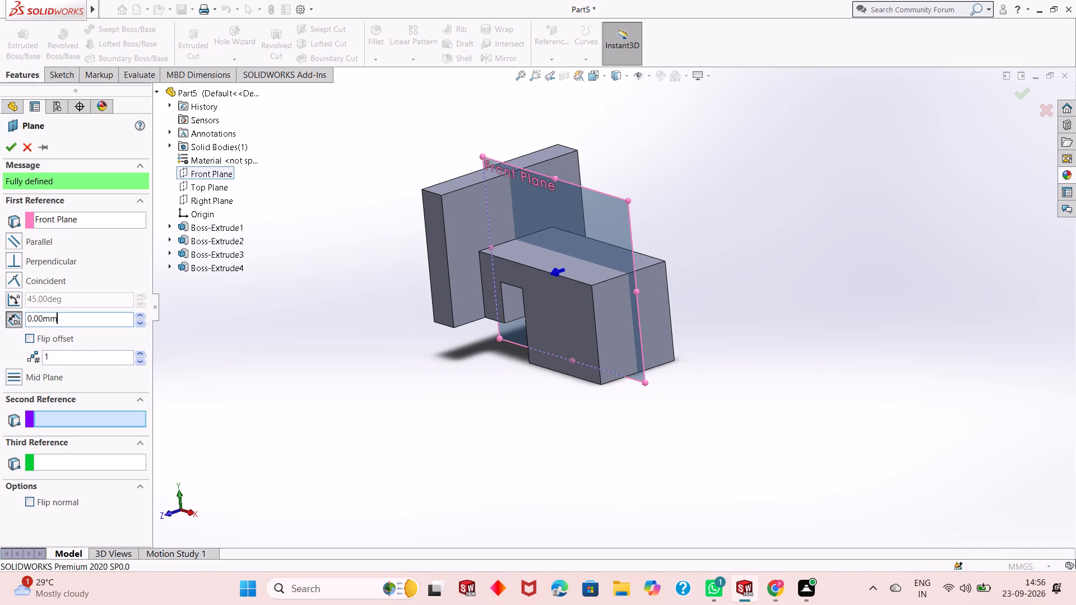
{"action": "type", "text": "33"}
{"action": "key", "text": "Return"}
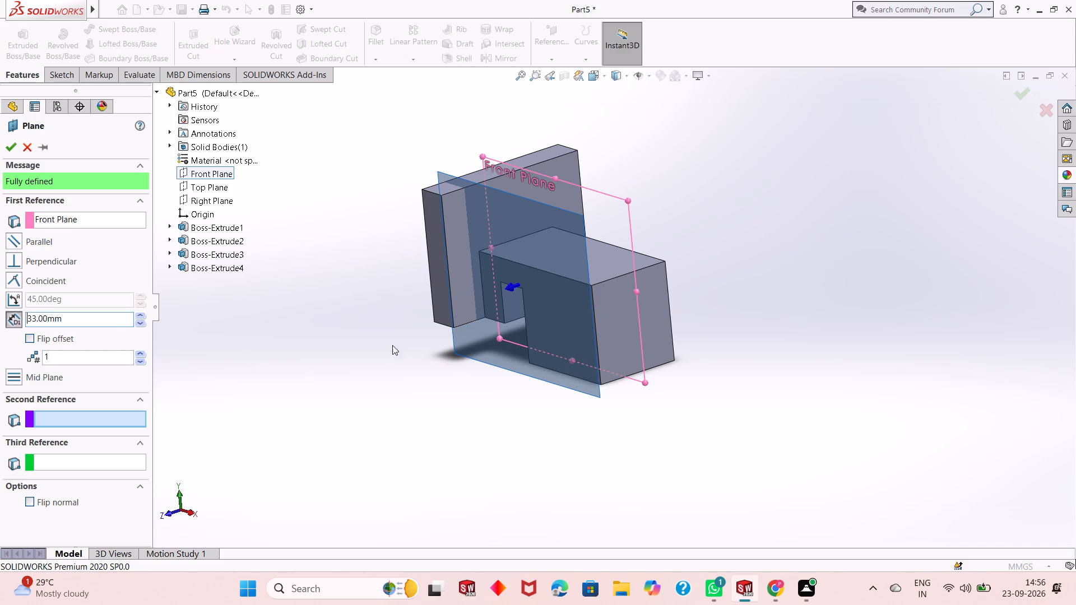
{"action": "middle_click_drag", "start_coordinate": [595, 329], "coordinate": [556, 355]}
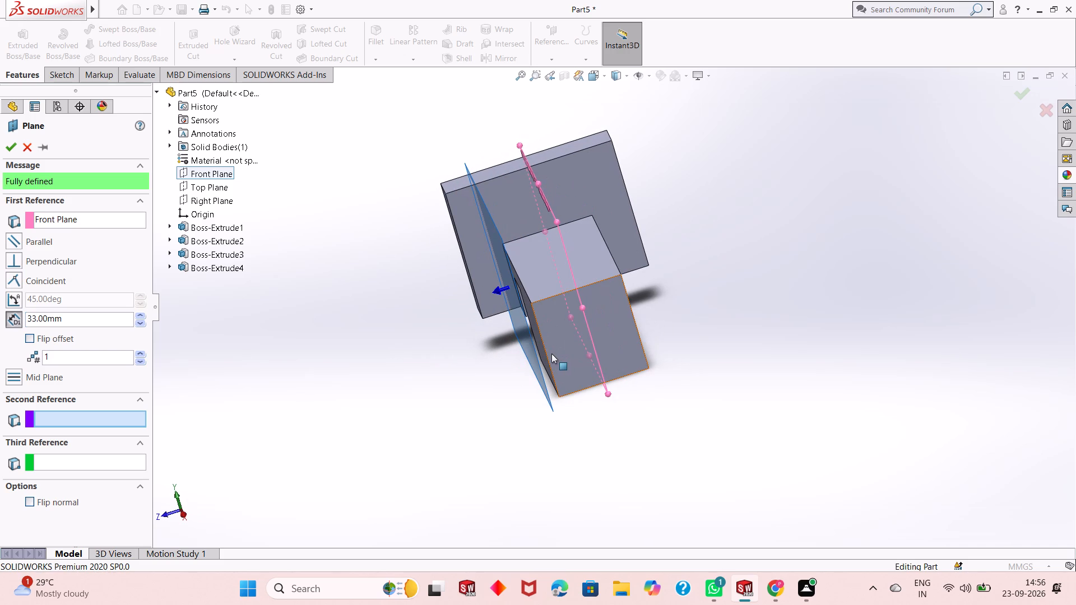
{"action": "middle_click_drag", "start_coordinate": [551, 353], "coordinate": [628, 317]}
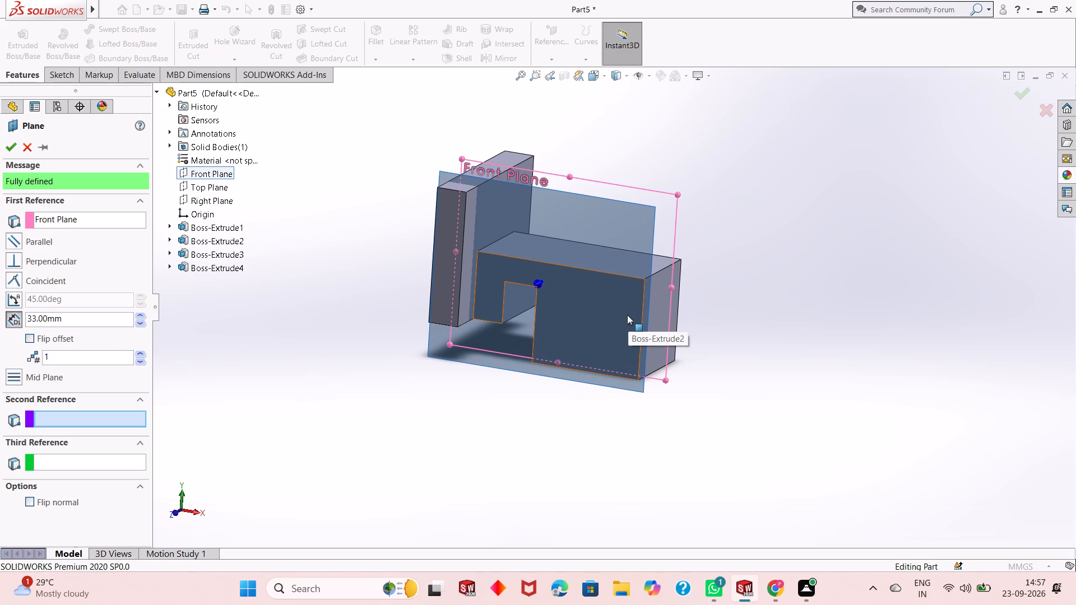
{"action": "left_click", "coordinate": [7, 148]}
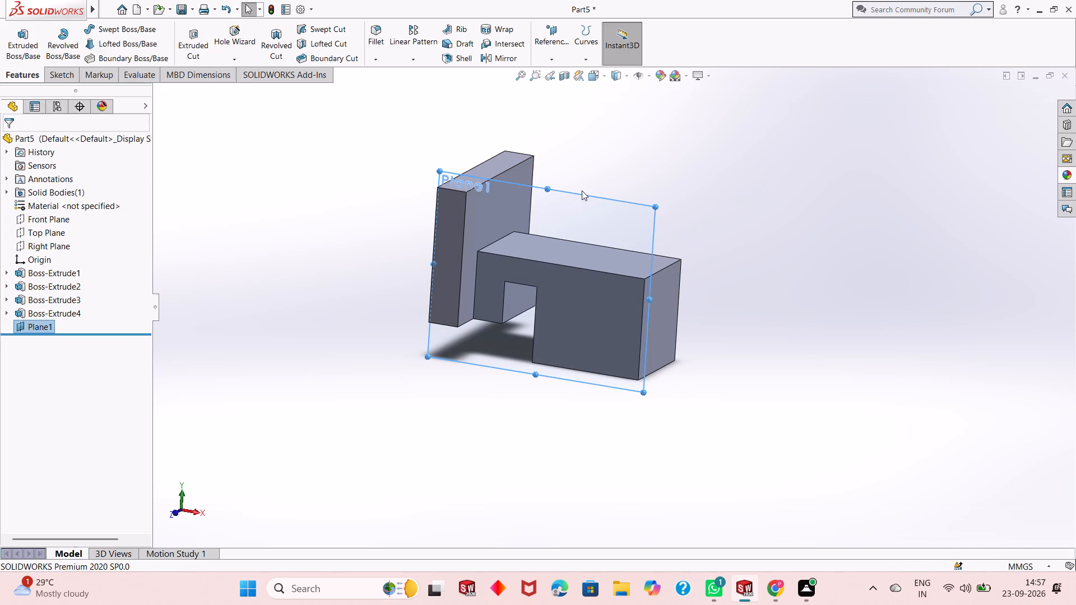
On the offset plane, sketch a 30 mm radius circle centred on the block's outer vertical edge midpoint, reaching its top corner.
{"action": "right_click", "coordinate": [622, 217]}
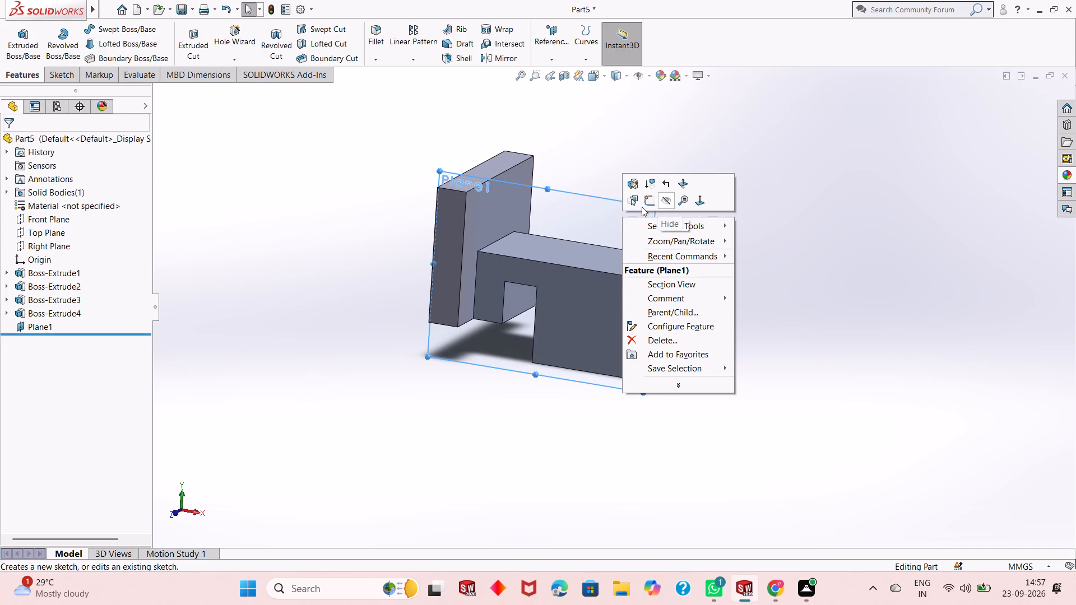
{"action": "left_click", "coordinate": [649, 202]}
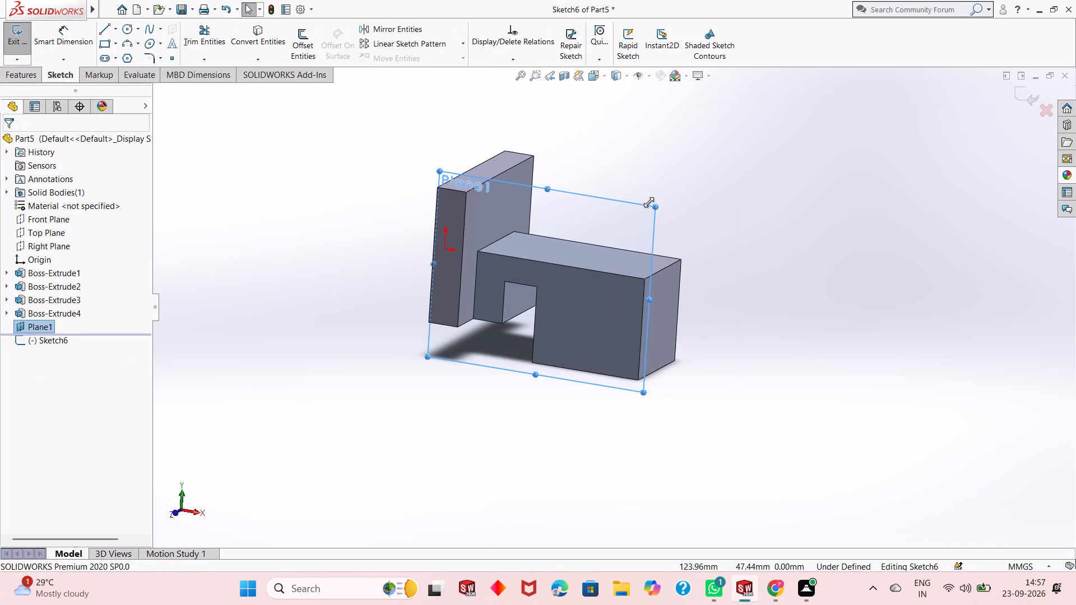
{"action": "key", "text": "ctrl+8"}
{"action": "scroll", "coordinate": [350, 403], "scroll_direction": "up", "scroll_amount": 1}
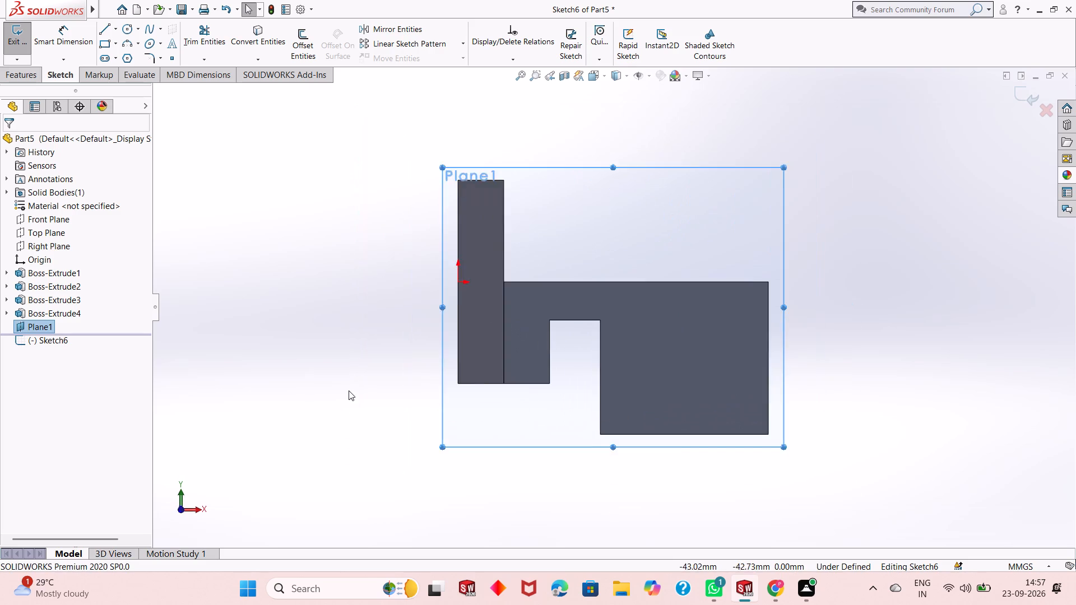
{"action": "scroll", "coordinate": [349, 390], "scroll_direction": "up", "scroll_amount": 2}
{"action": "scroll", "coordinate": [870, 311], "scroll_direction": "down", "scroll_amount": 2}
{"action": "scroll", "coordinate": [685, 281], "scroll_direction": "up", "scroll_amount": 1}
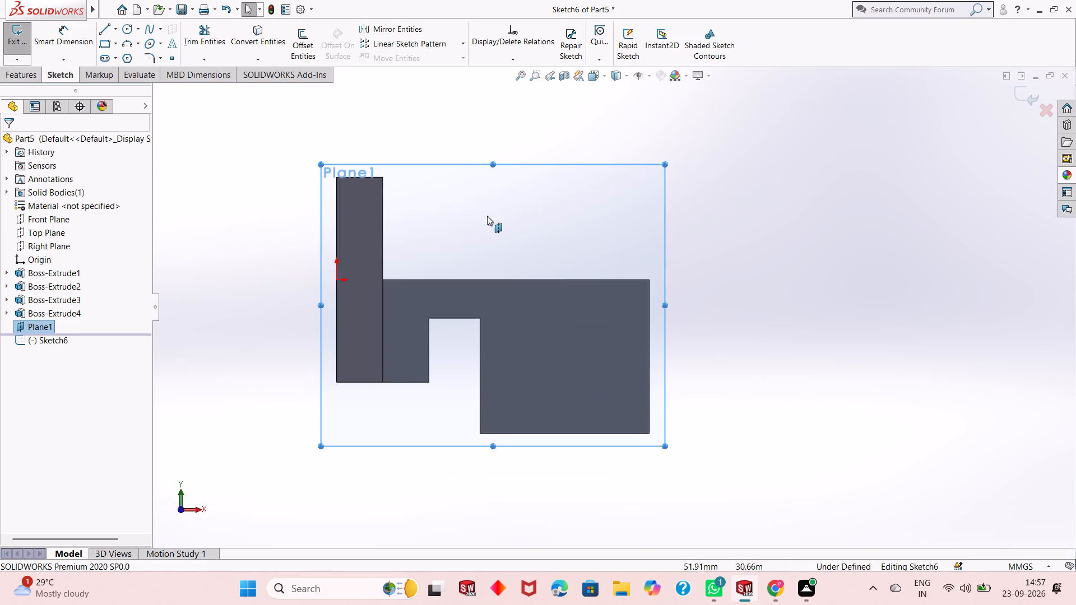
{"action": "left_click", "coordinate": [128, 29]}
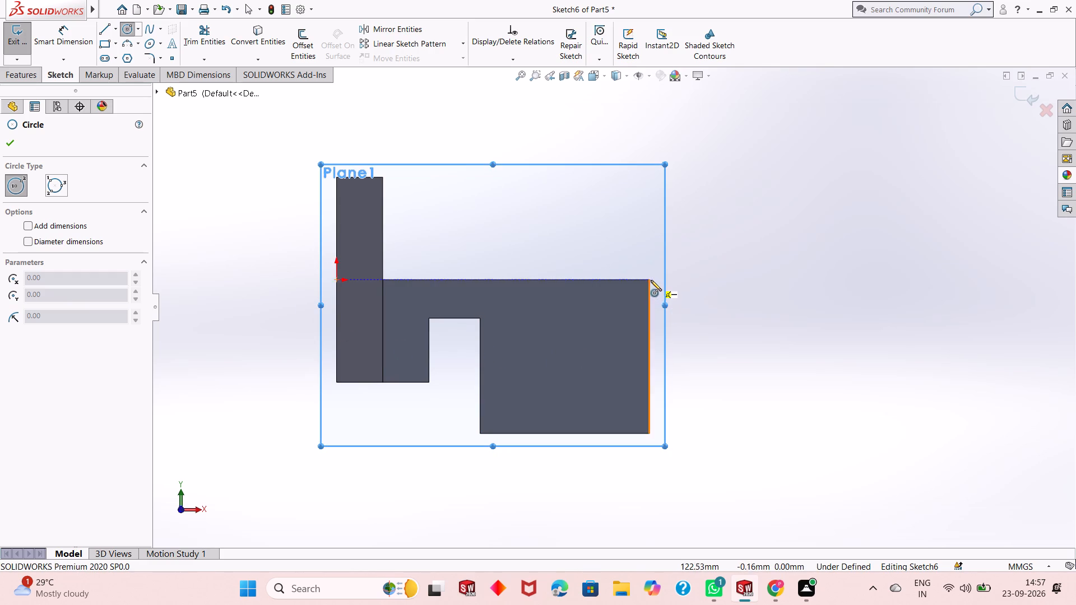
{"action": "left_click", "coordinate": [648, 358]}
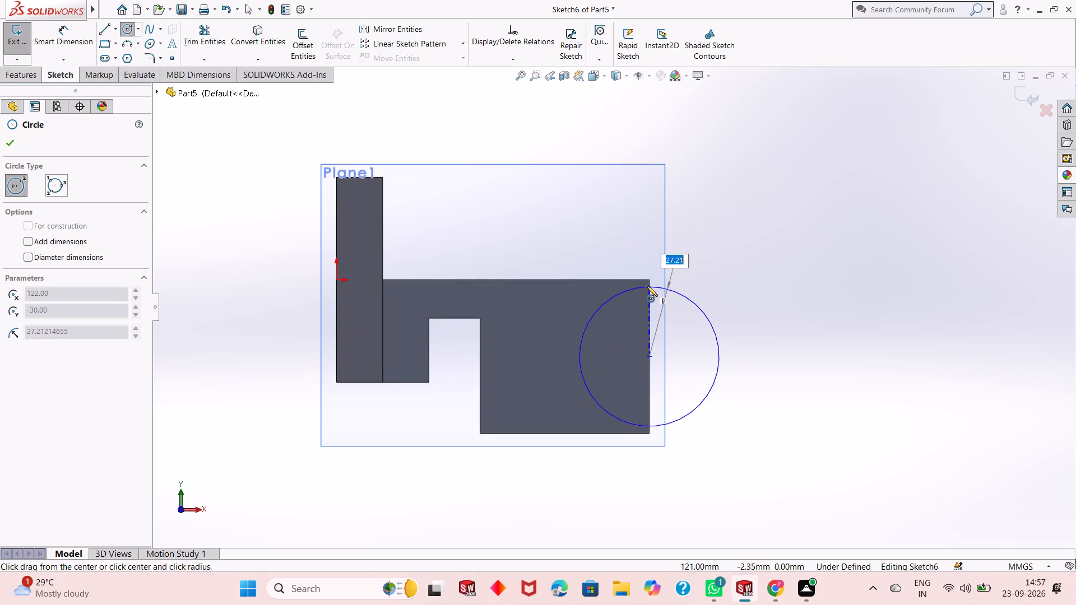
{"action": "left_click", "coordinate": [647, 280]}
{"action": "right_click", "coordinate": [734, 244]}
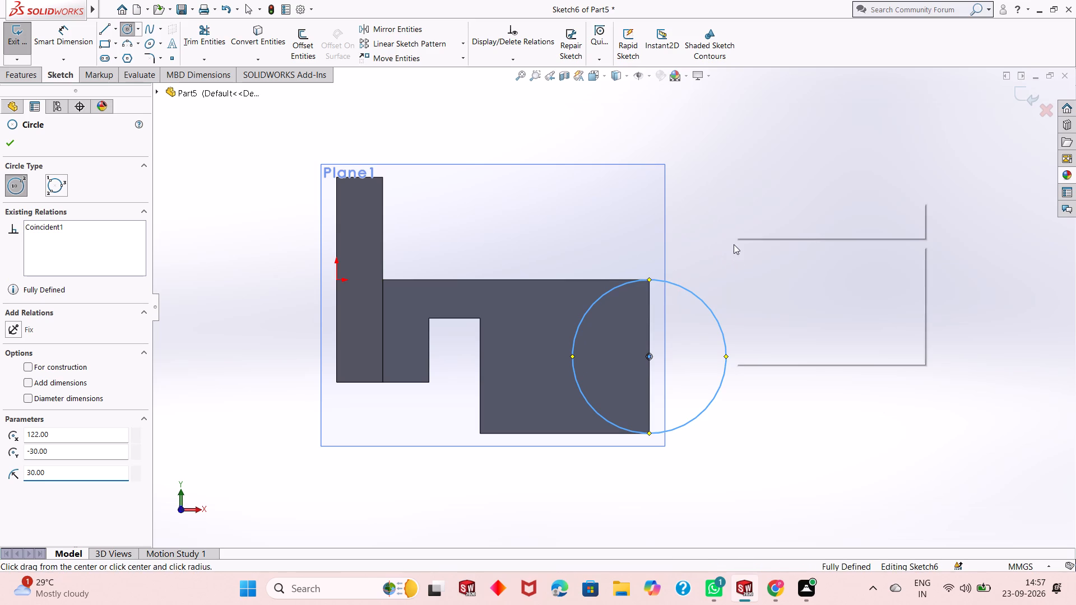
{"action": "left_click", "coordinate": [746, 249]}
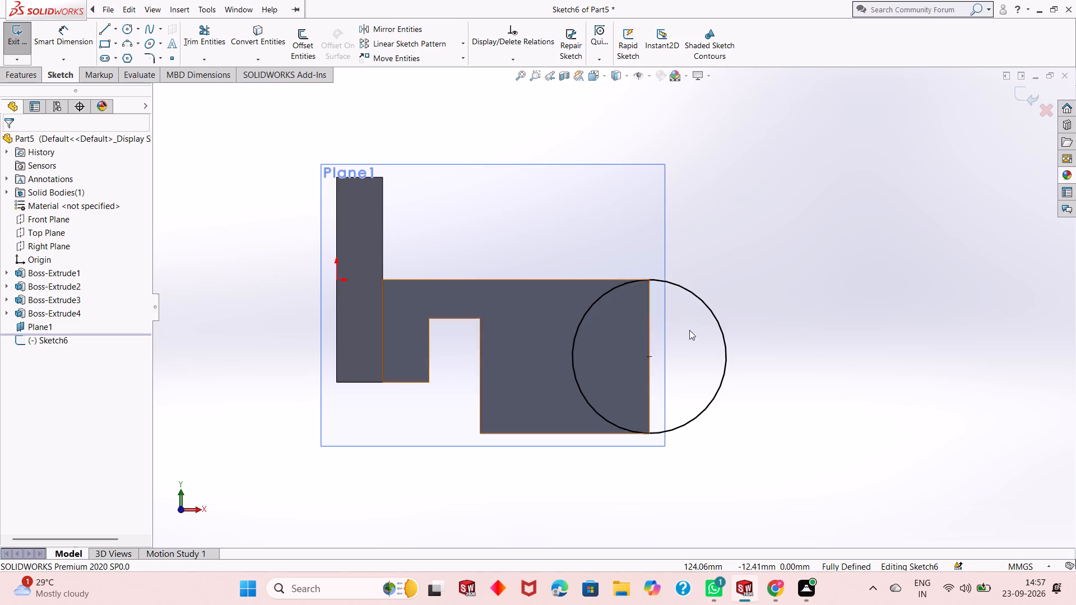
Extrude the circle as a blind boss 24 mm deep, reversed toward the block and merged with it.
{"action": "middle_click_drag", "start_coordinate": [731, 339], "coordinate": [697, 374]}
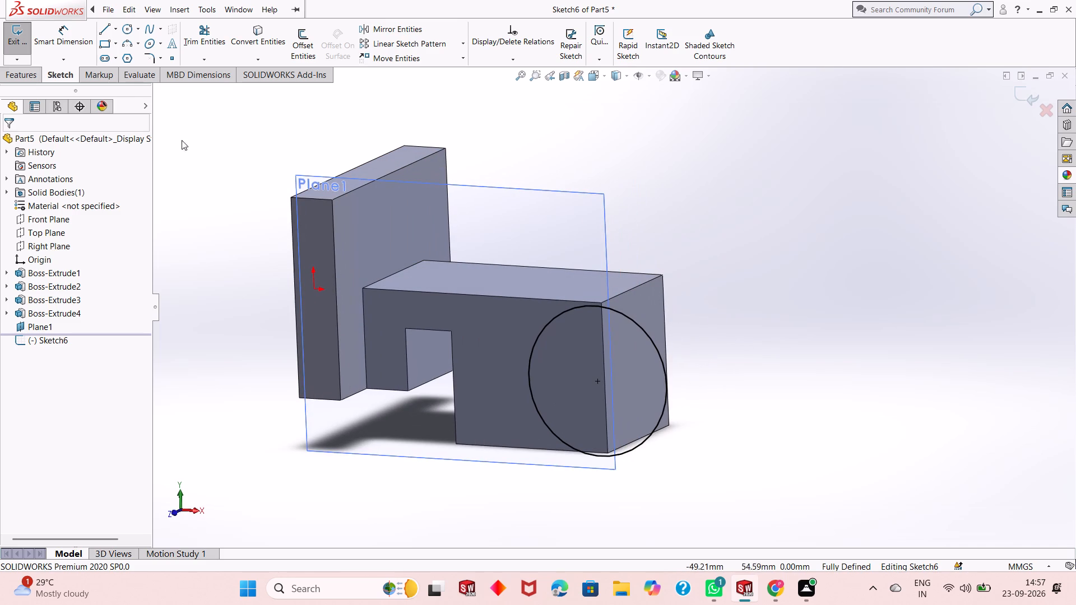
{"action": "left_click", "coordinate": [32, 74]}
{"action": "left_click", "coordinate": [27, 53]}
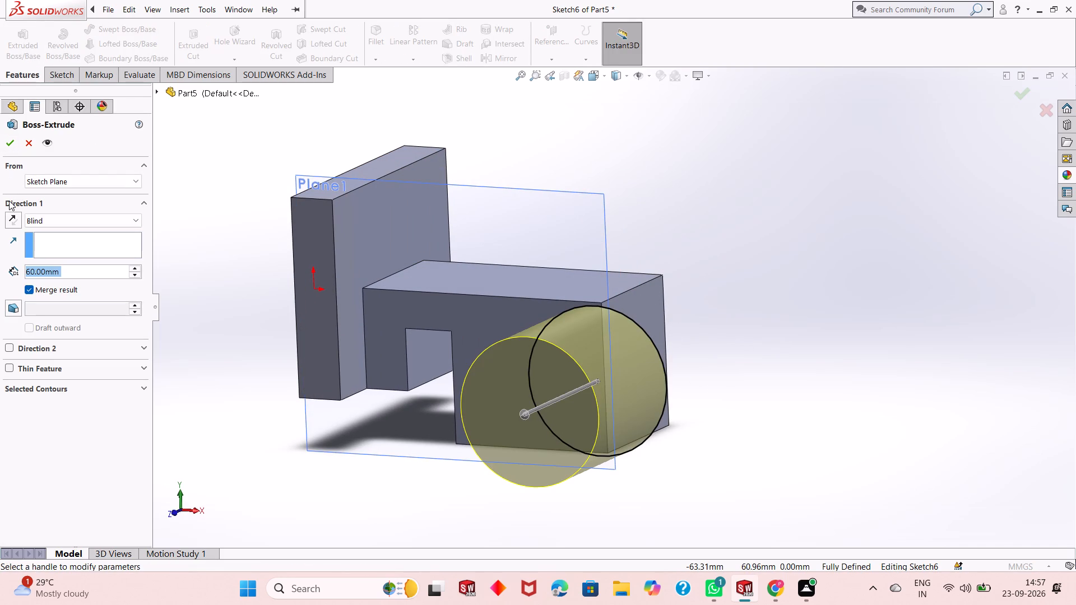
{"action": "left_click", "coordinate": [15, 218]}
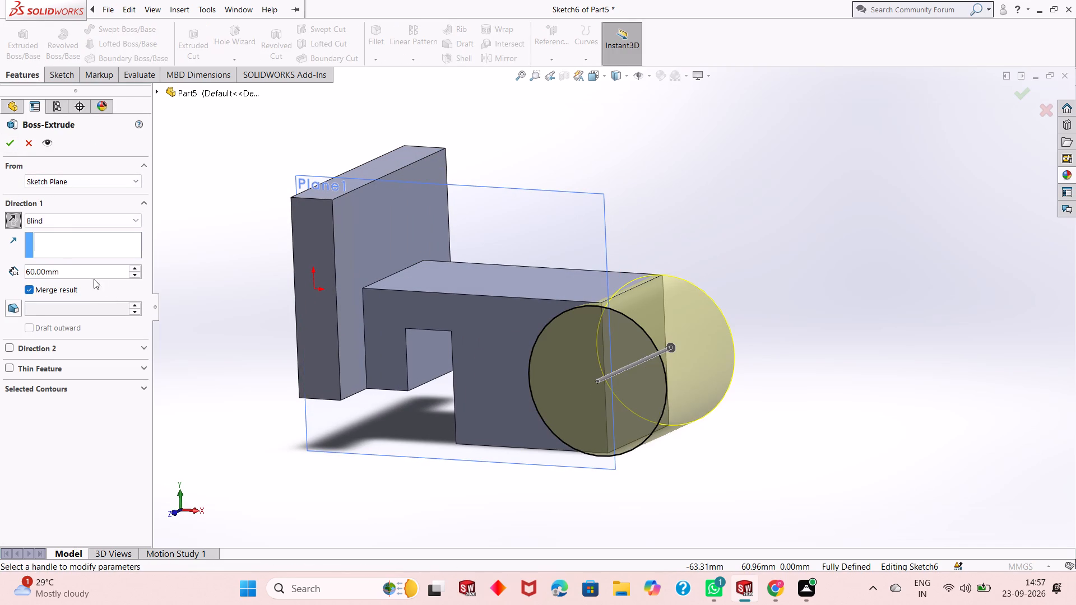
{"action": "double_click", "coordinate": [89, 276]}
{"action": "type", "text": "33"}
{"action": "key", "text": "Return"}
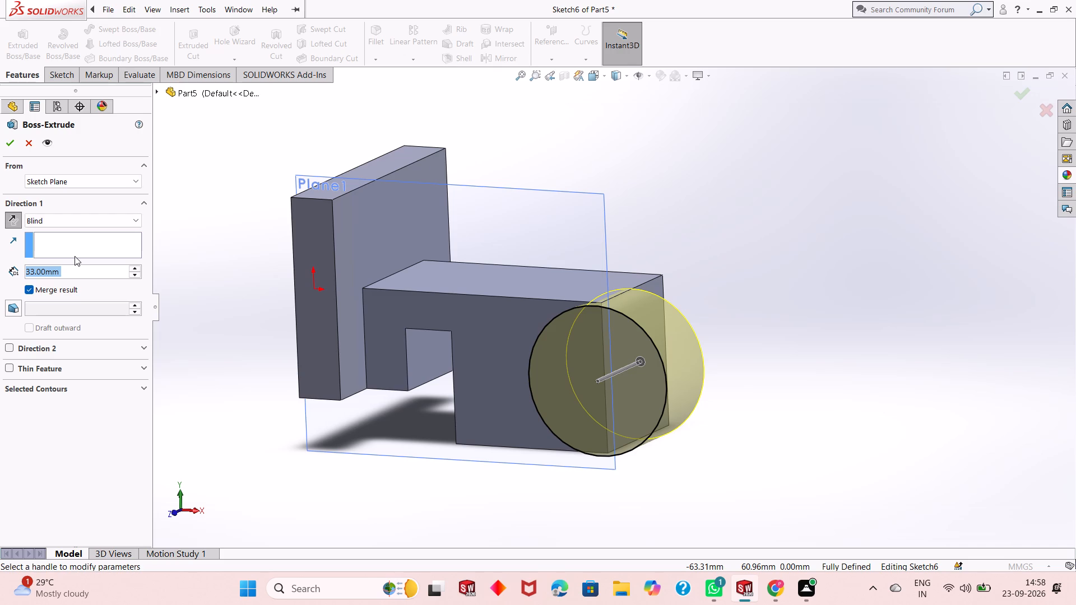
{"action": "type", "text": "66"}
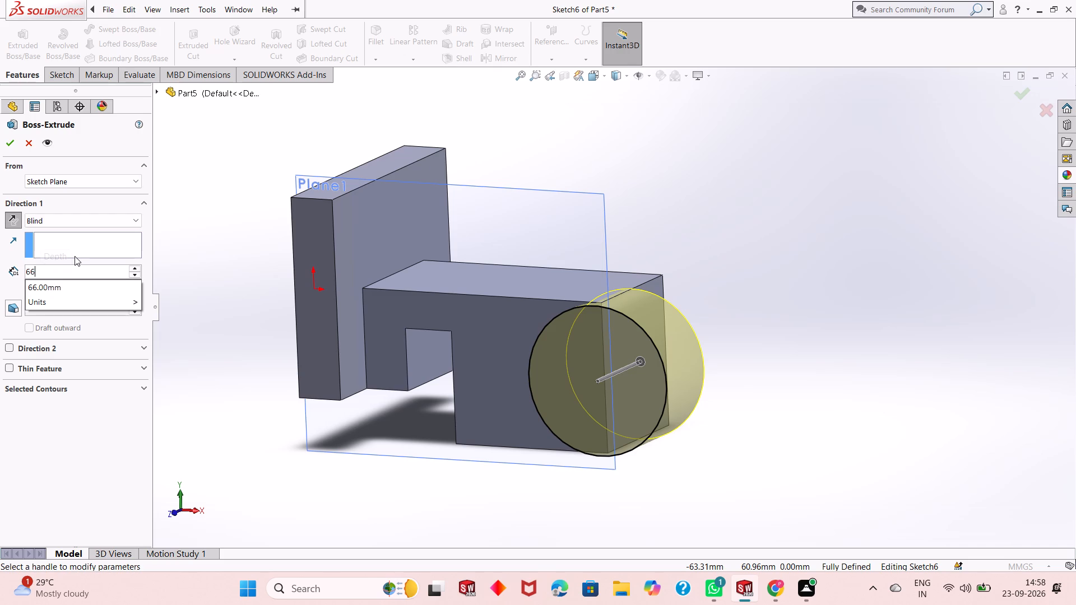
{"action": "type", "text": "-1"}
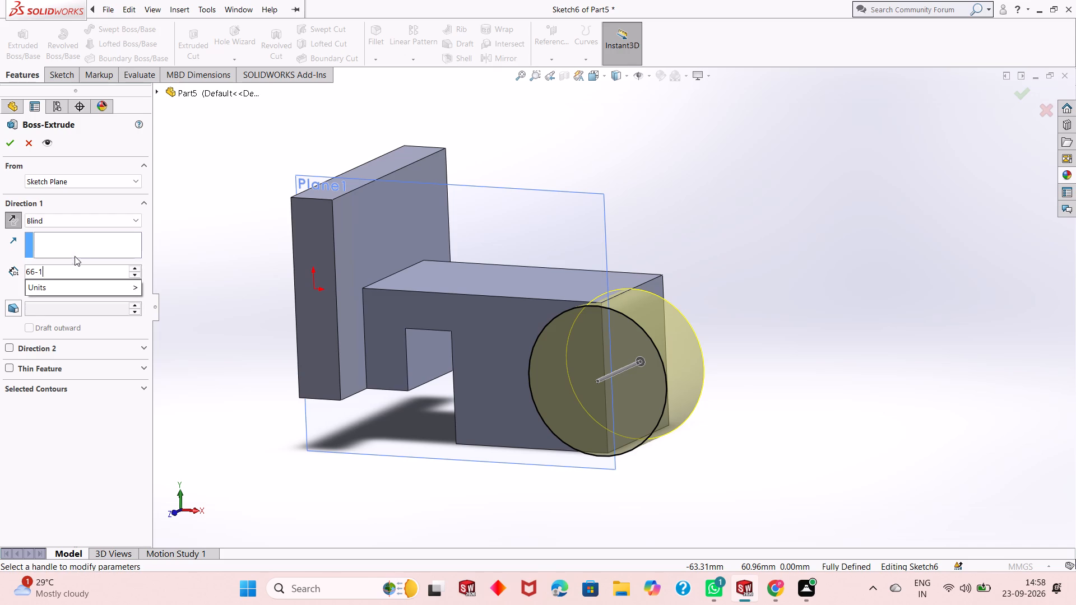
{"action": "key", "text": "8"}
{"action": "key", "text": "Return"}
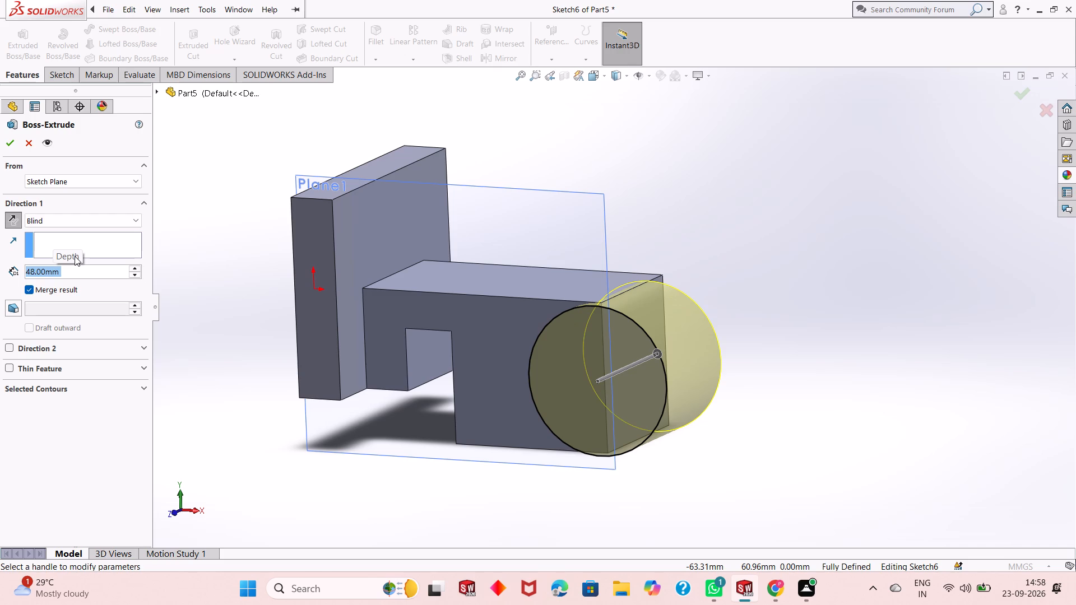
{"action": "key", "text": "slash"}
{"action": "key", "text": "BackSpace"}
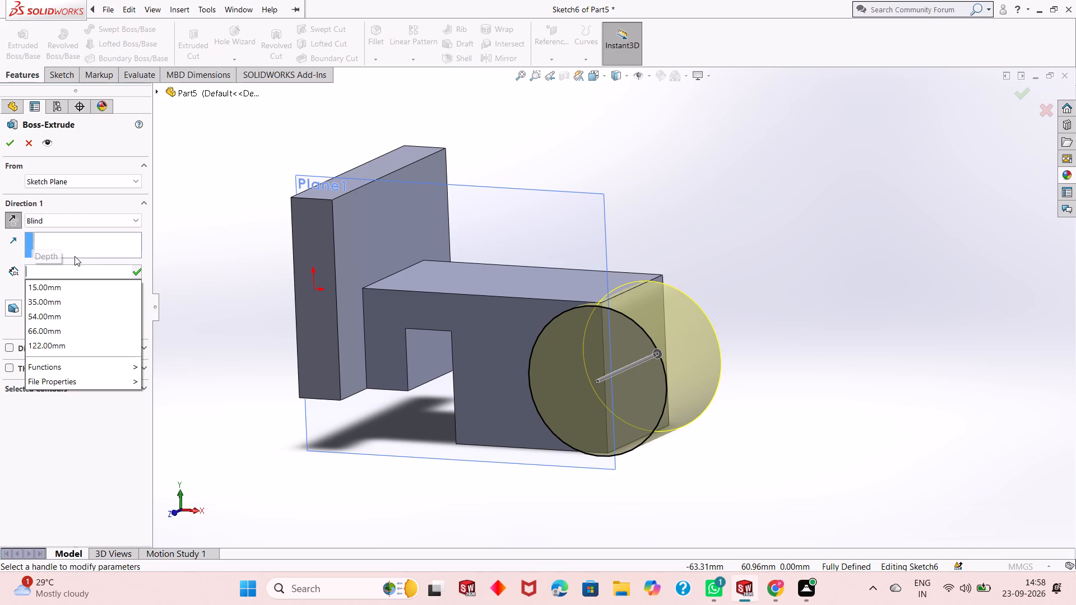
{"action": "type", "text": "48/2"}
{"action": "key", "text": "Return"}
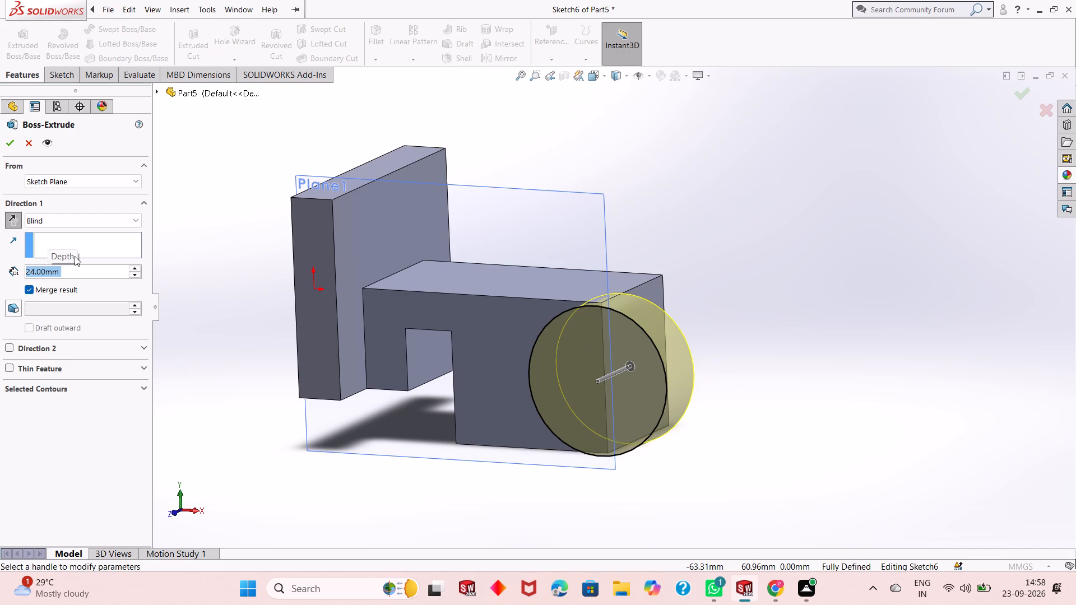
{"action": "left_click", "coordinate": [9, 145]}
Hide the offset reference plane.
{"action": "middle_click_drag", "start_coordinate": [751, 412], "coordinate": [665, 383]}
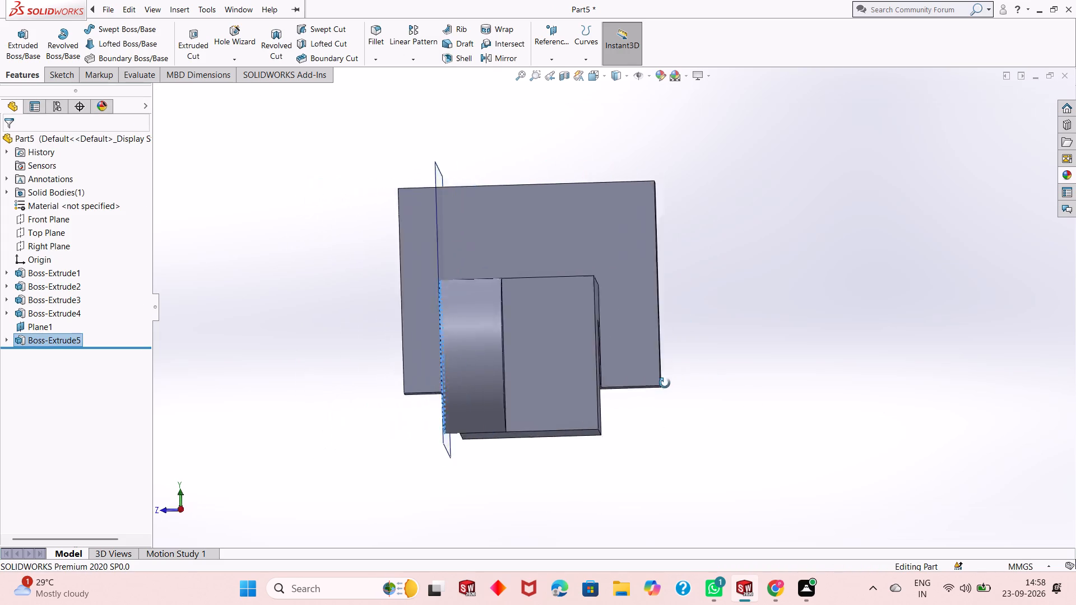
{"action": "middle_click_drag", "start_coordinate": [665, 383], "coordinate": [719, 477]}
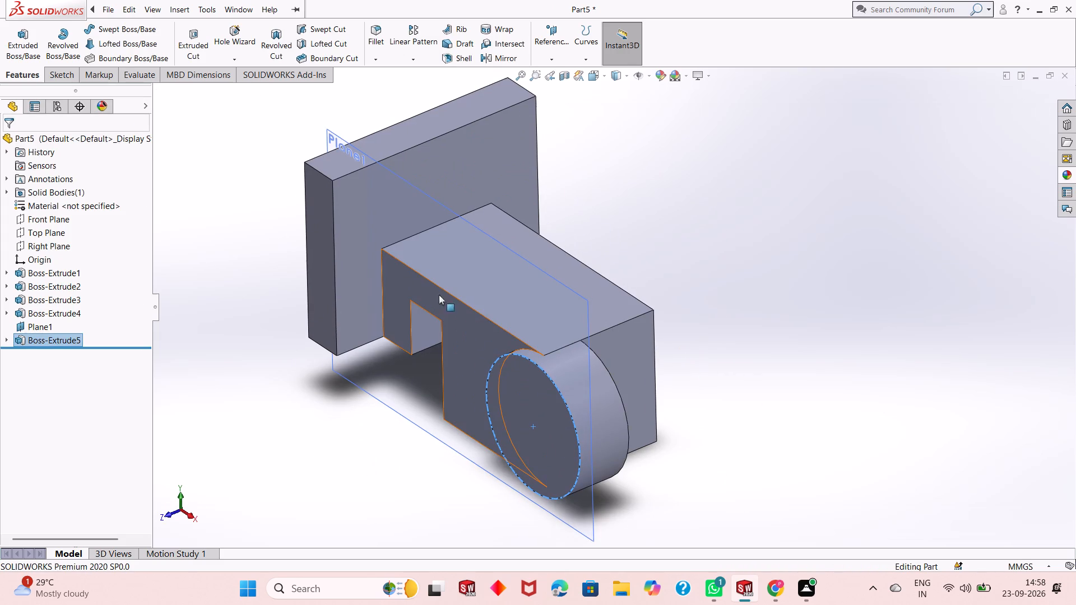
{"action": "middle_click_drag", "start_coordinate": [469, 337], "coordinate": [508, 245]}
{"action": "right_click", "coordinate": [606, 173]}
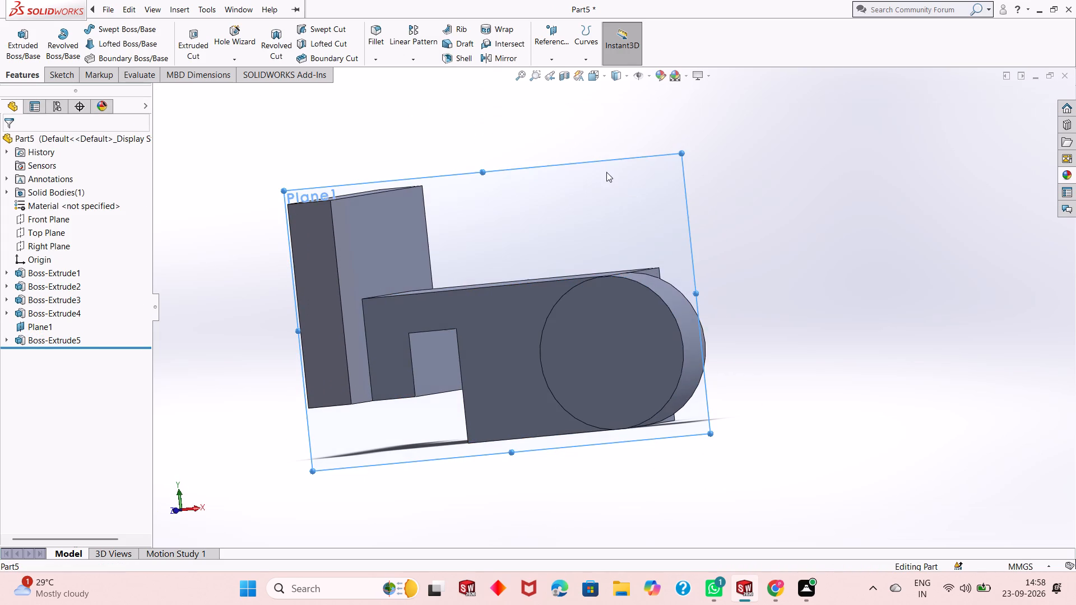
{"action": "left_click", "coordinate": [646, 157]}
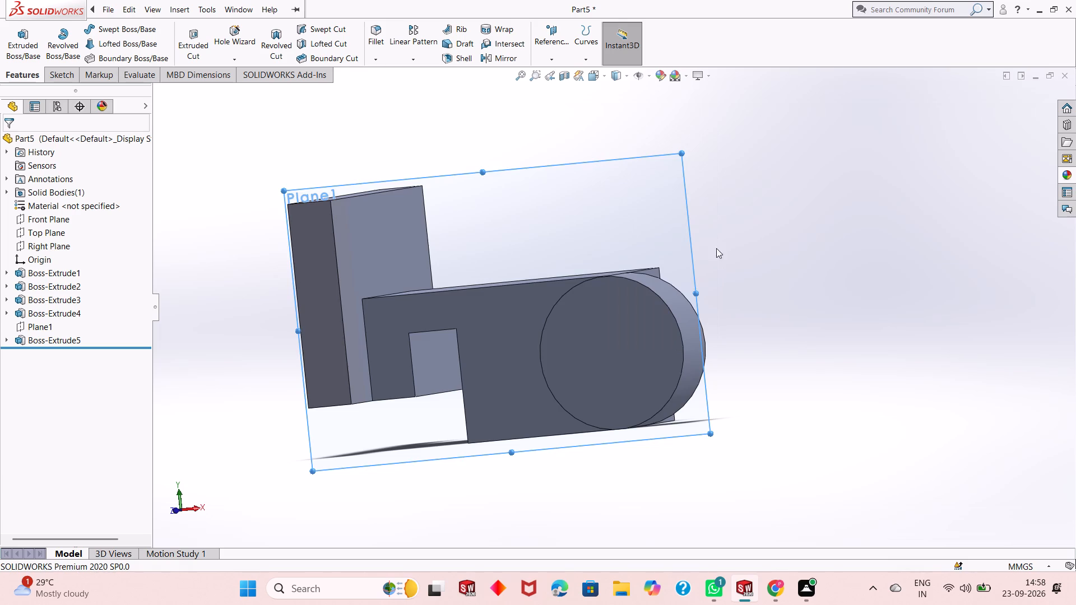
{"action": "middle_click_drag", "start_coordinate": [729, 262], "coordinate": [650, 352]}
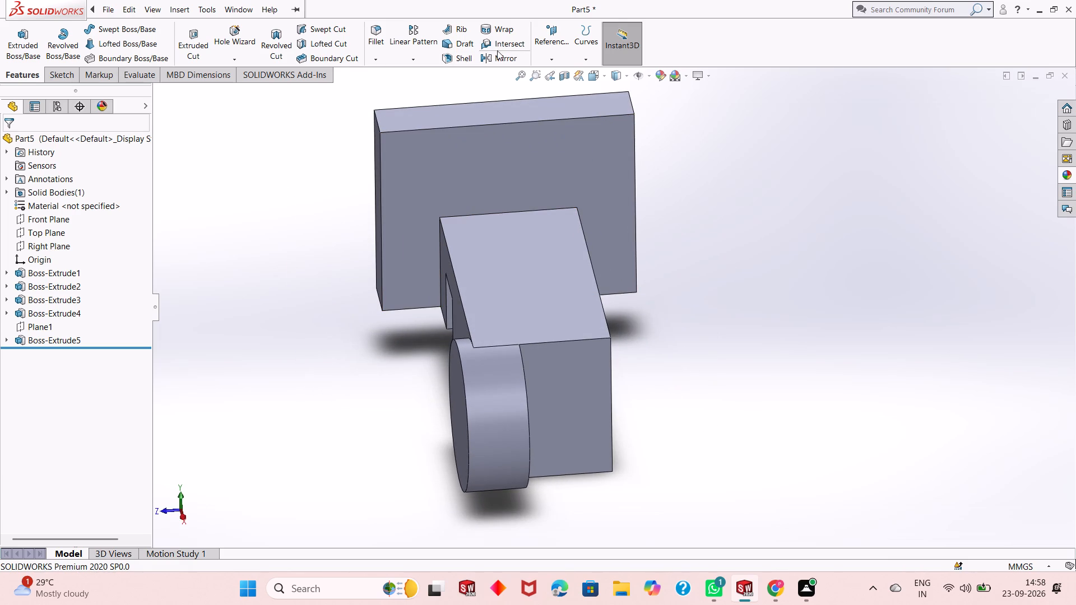
Create a second reference plane offset 33 mm from the Front Plane, flipped to the side opposite the existing cylindrical boss.
{"action": "left_click", "coordinate": [545, 57]}
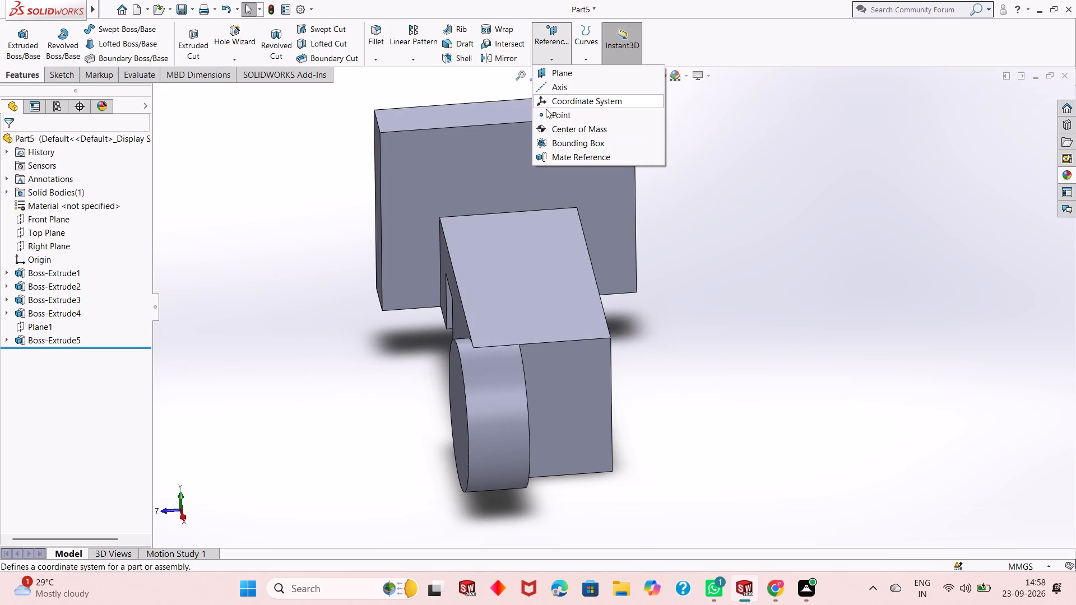
{"action": "left_click", "coordinate": [559, 71]}
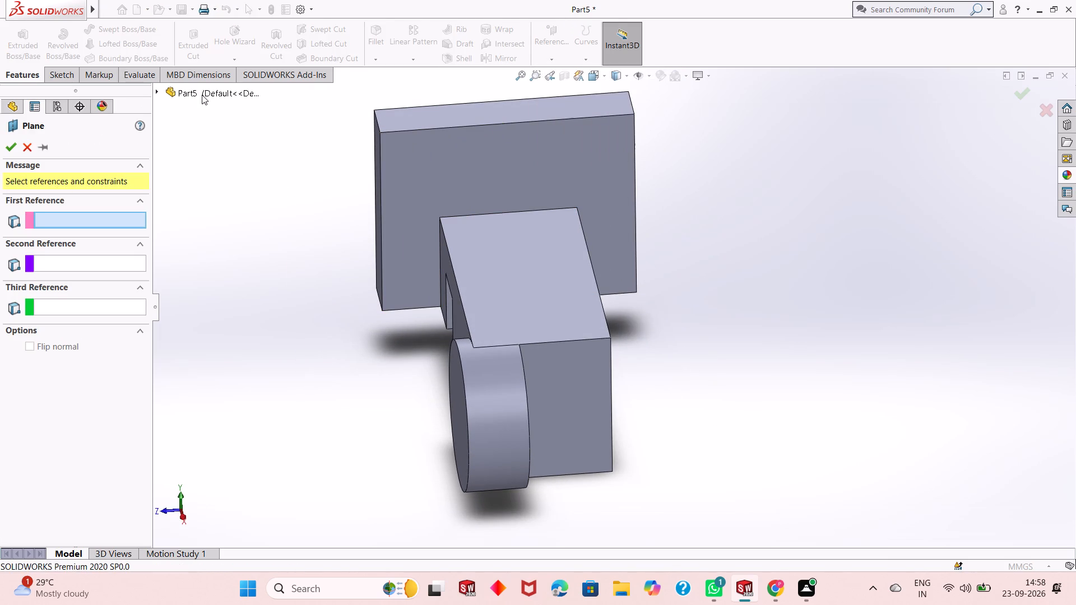
{"action": "left_click", "coordinate": [206, 94]}
{"action": "left_click", "coordinate": [173, 94]}
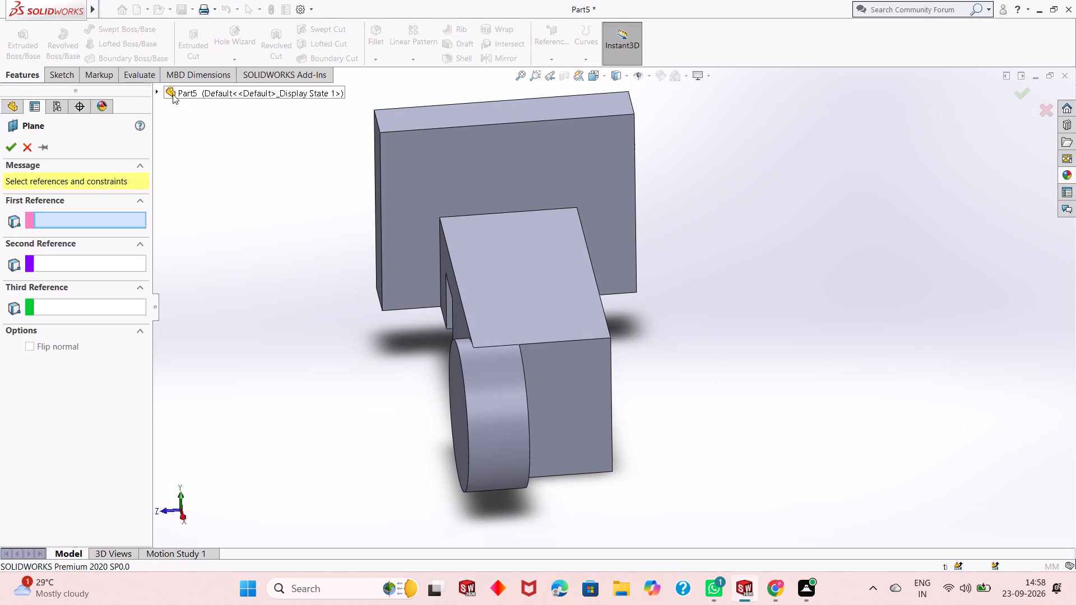
{"action": "left_click", "coordinate": [159, 91]}
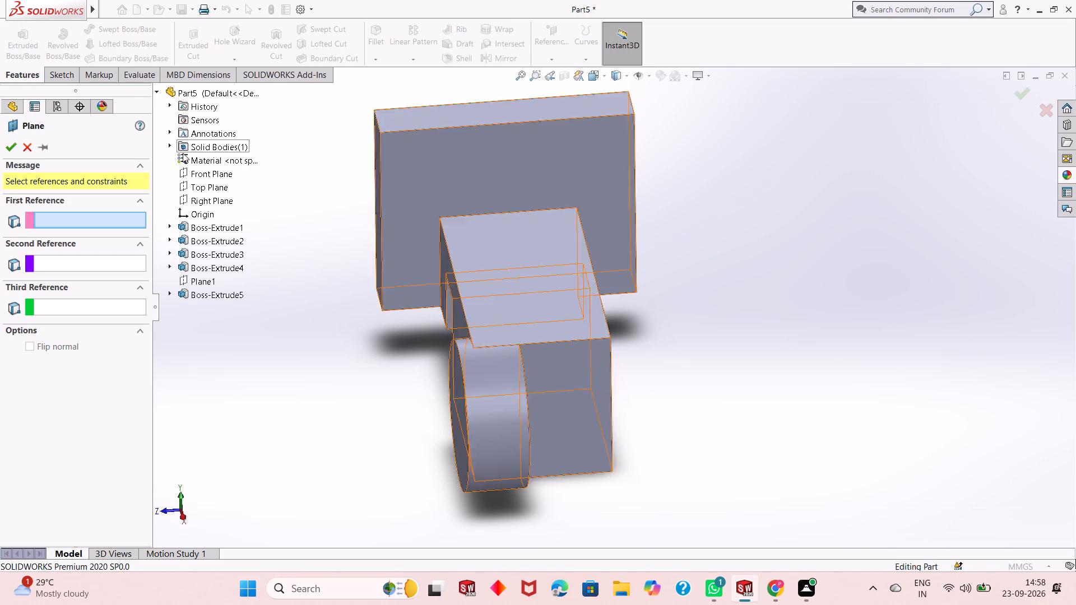
{"action": "left_click", "coordinate": [193, 178]}
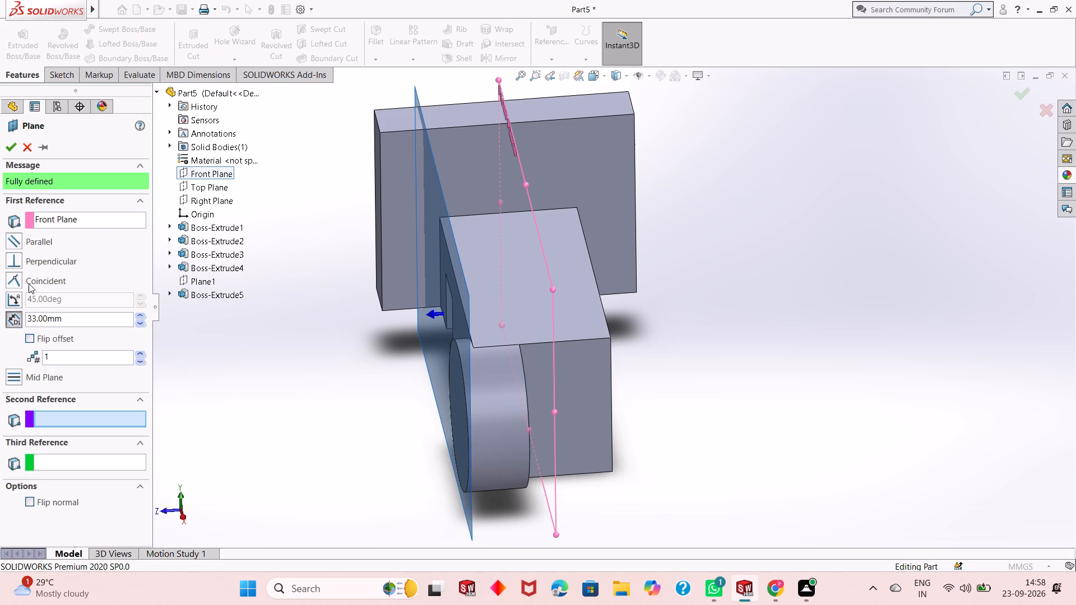
{"action": "left_click", "coordinate": [34, 336]}
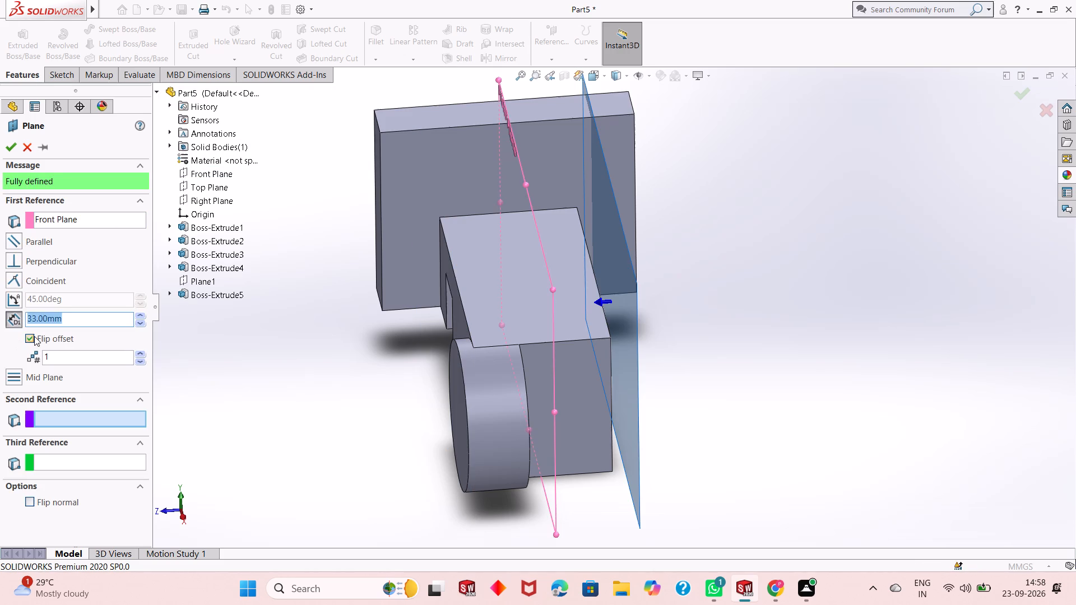
{"action": "left_click", "coordinate": [7, 146]}
Start a sketch on the new offset plane and view it face-on from the new plane's side.
{"action": "middle_click_drag", "start_coordinate": [404, 417], "coordinate": [359, 353]}
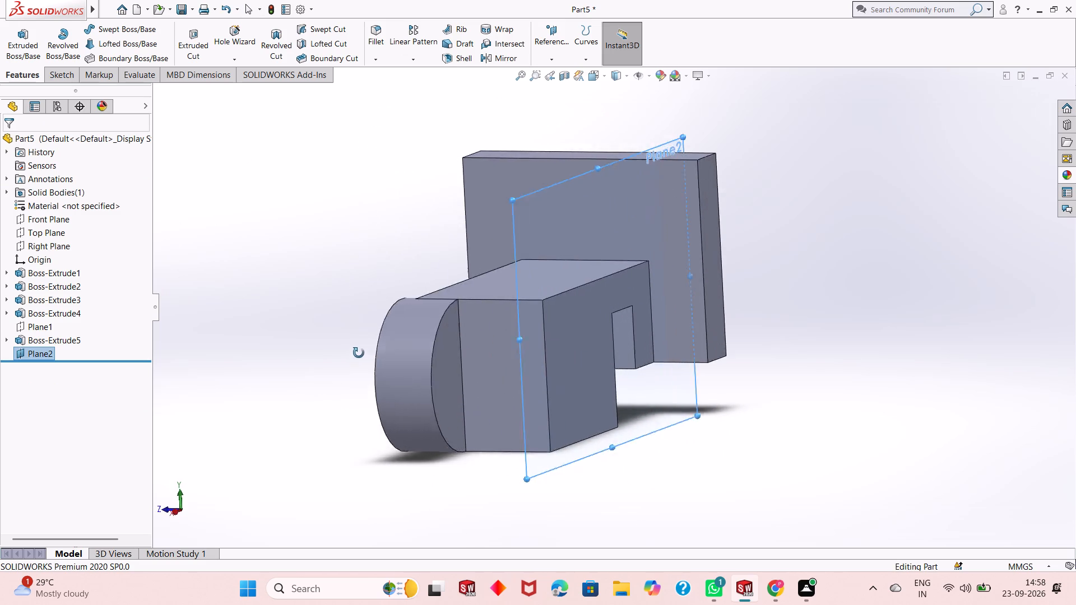
{"action": "middle_click_drag", "start_coordinate": [359, 353], "coordinate": [241, 412]}
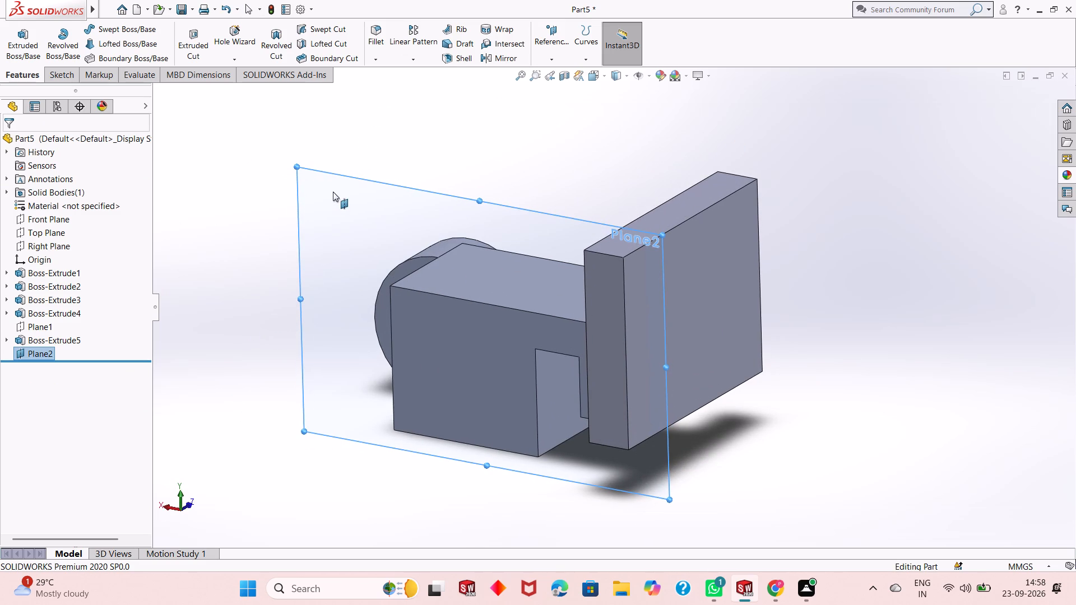
{"action": "right_click", "coordinate": [333, 192]}
{"action": "left_click", "coordinate": [362, 182]}
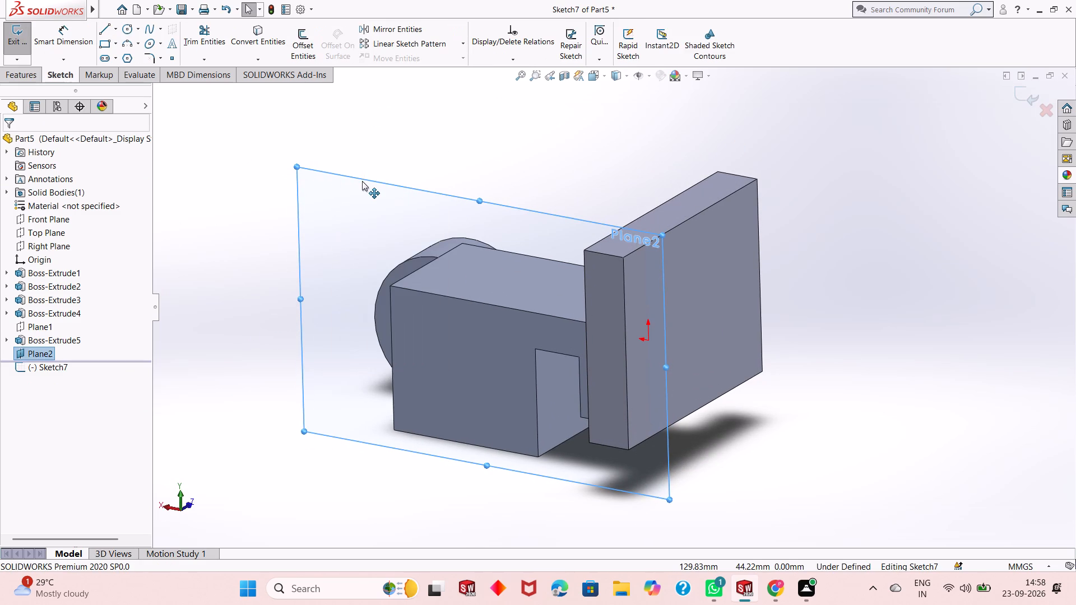
{"action": "key", "text": "ctrl+8"}
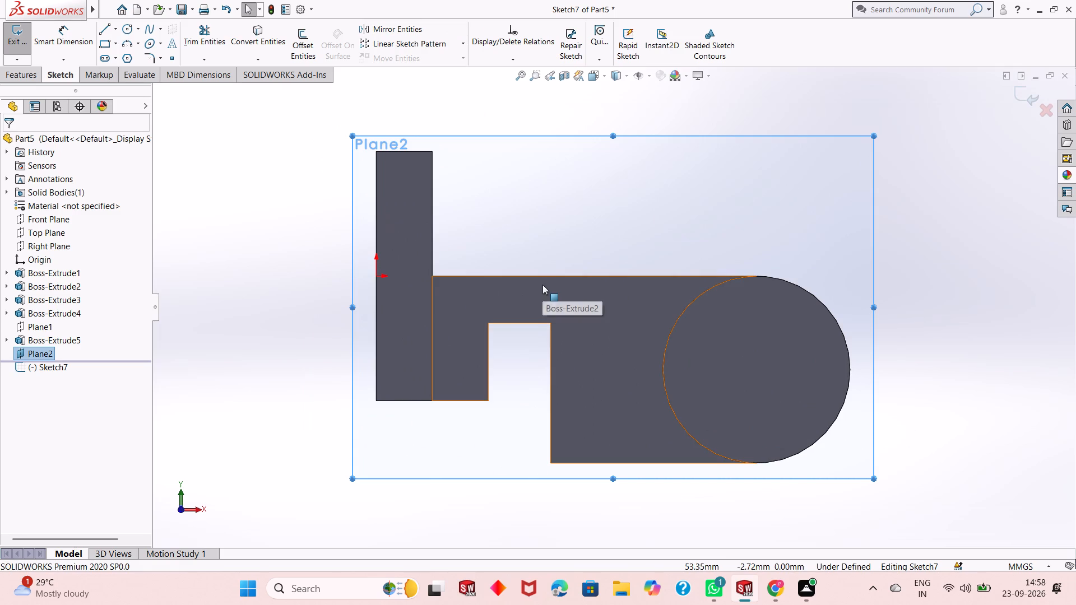
{"action": "key", "text": "ctrl+8"}
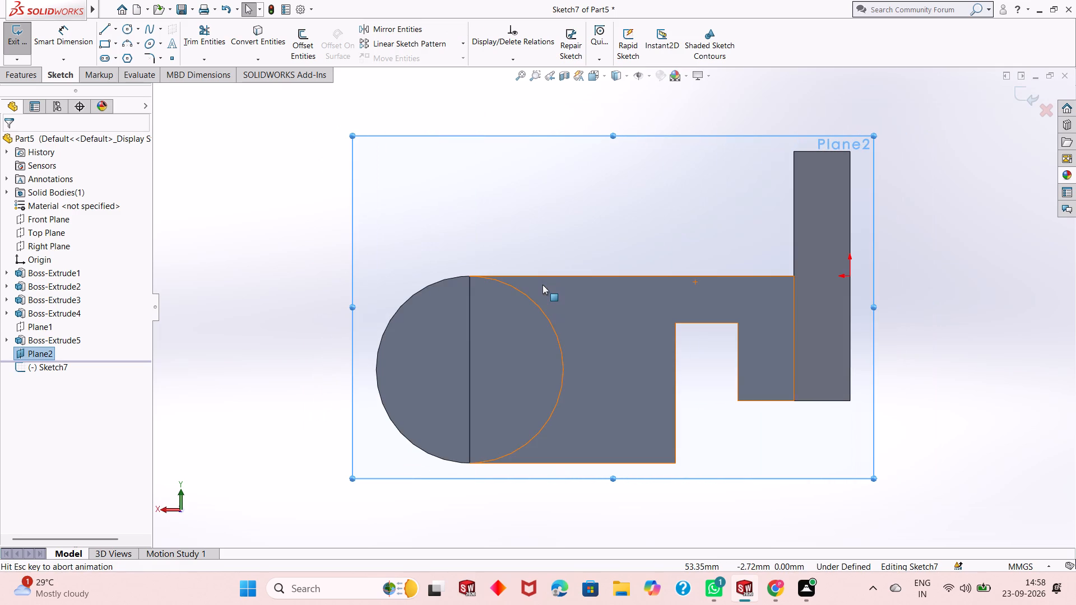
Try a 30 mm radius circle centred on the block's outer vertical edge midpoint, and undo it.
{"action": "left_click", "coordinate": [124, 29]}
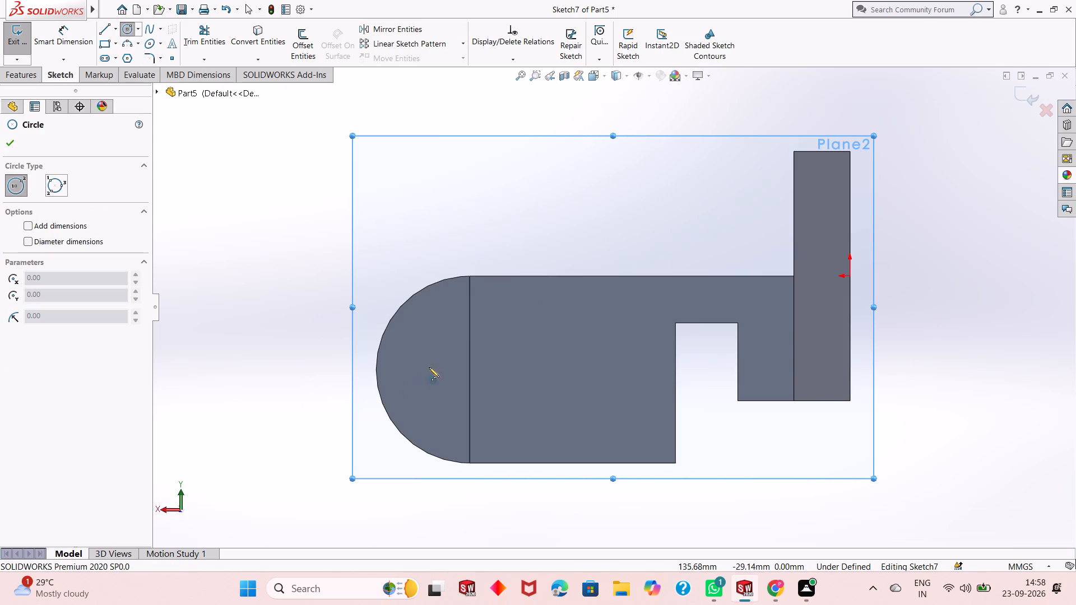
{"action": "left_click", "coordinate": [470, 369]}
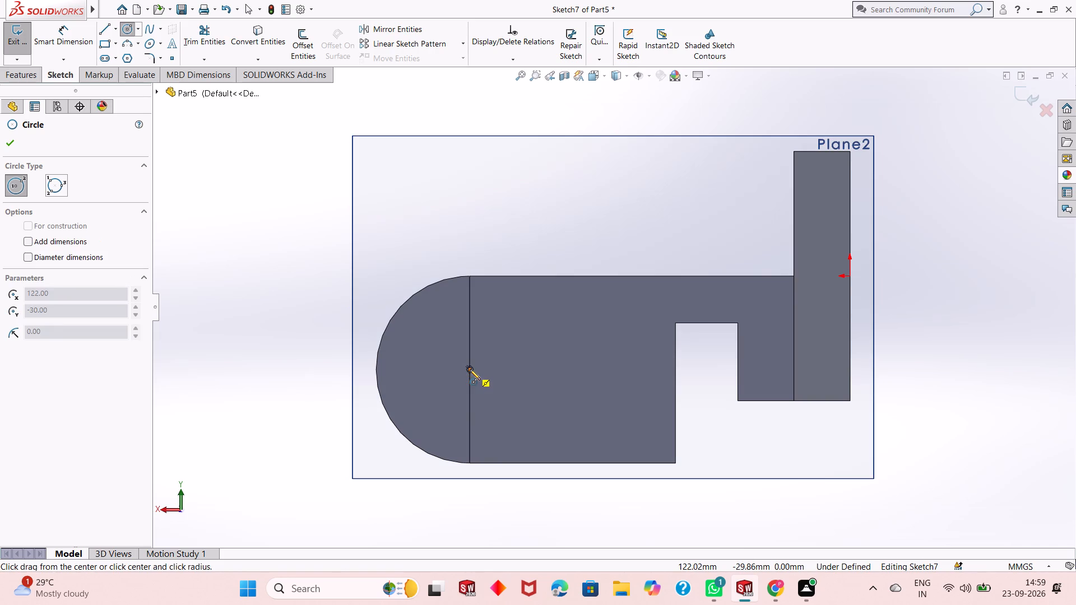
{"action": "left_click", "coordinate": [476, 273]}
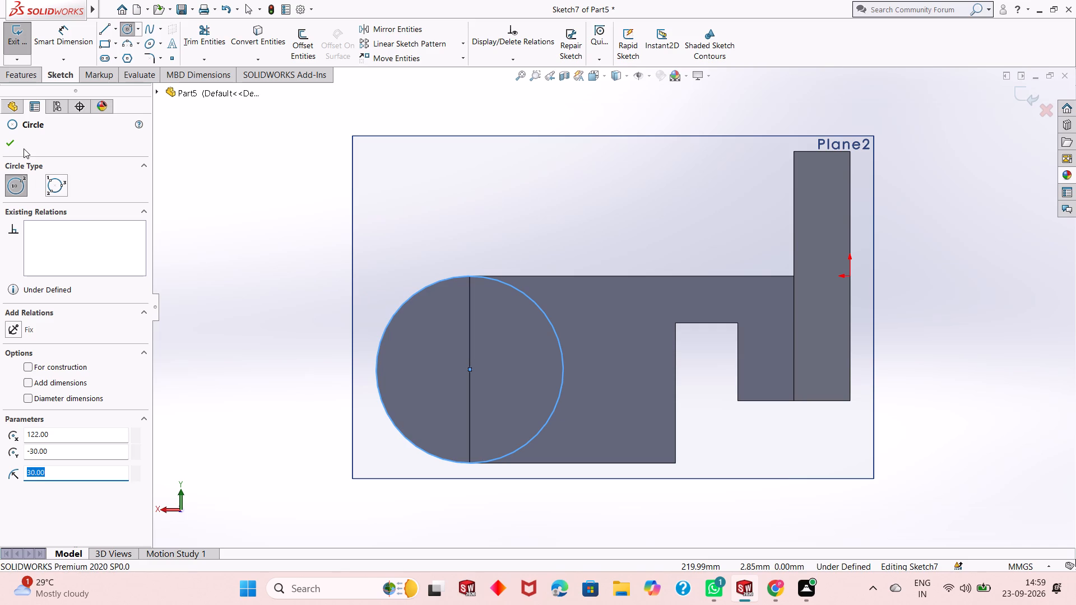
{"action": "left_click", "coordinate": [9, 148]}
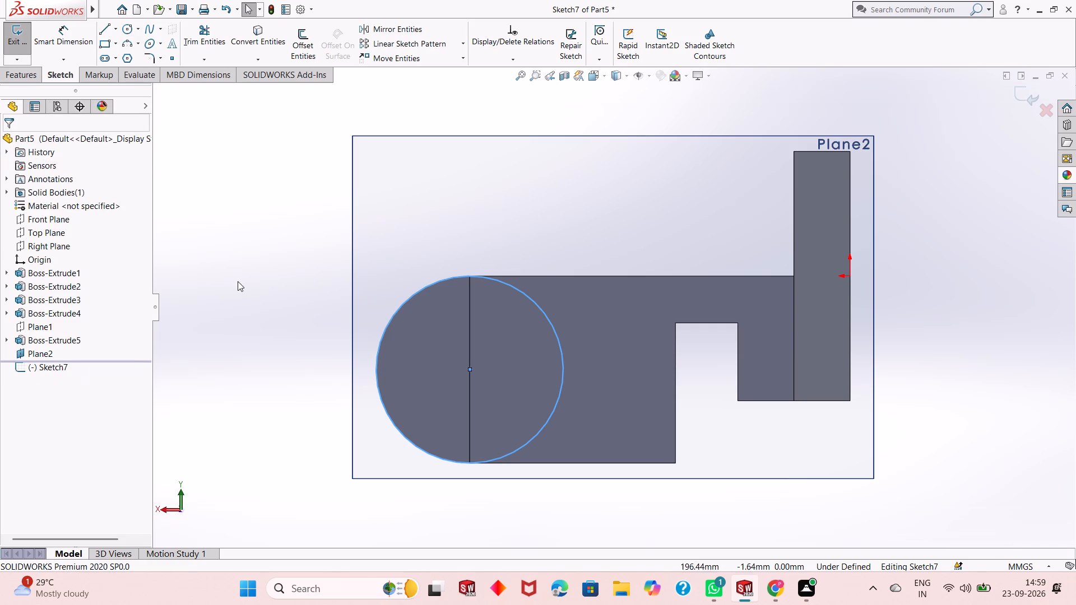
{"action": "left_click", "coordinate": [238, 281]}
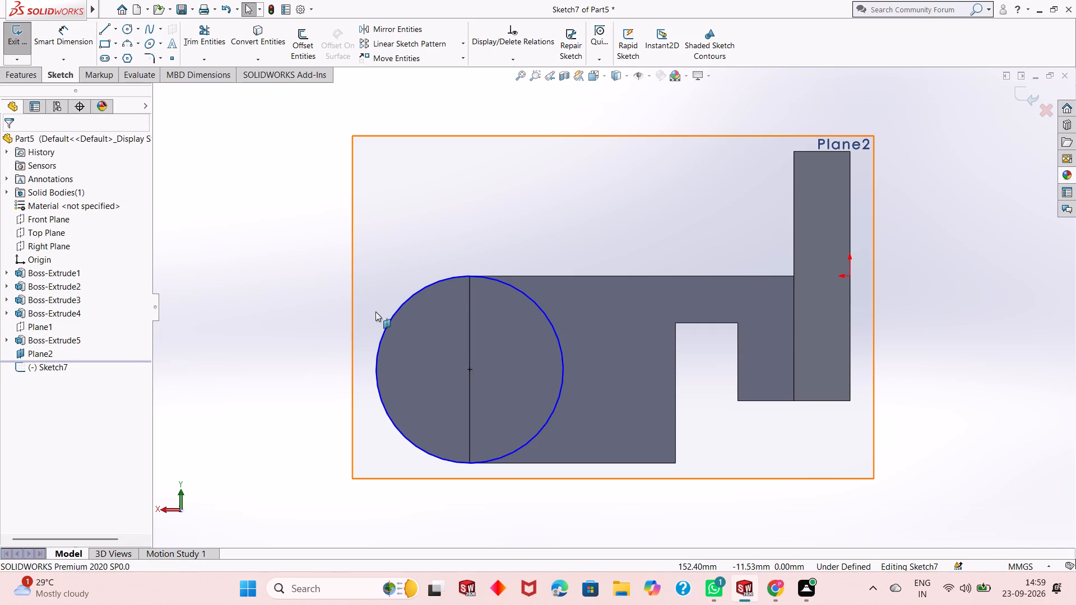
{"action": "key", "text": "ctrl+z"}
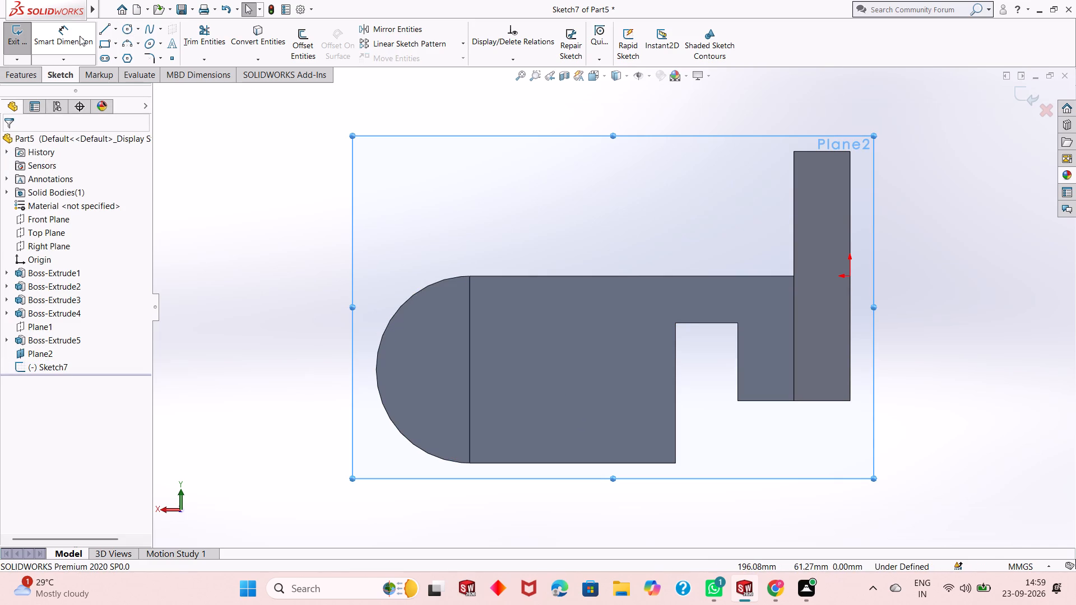
Sketch a 30 mm radius circle centred on the block's outer vertical edge midpoint, reaching its top corner.
{"action": "left_click", "coordinate": [123, 32]}
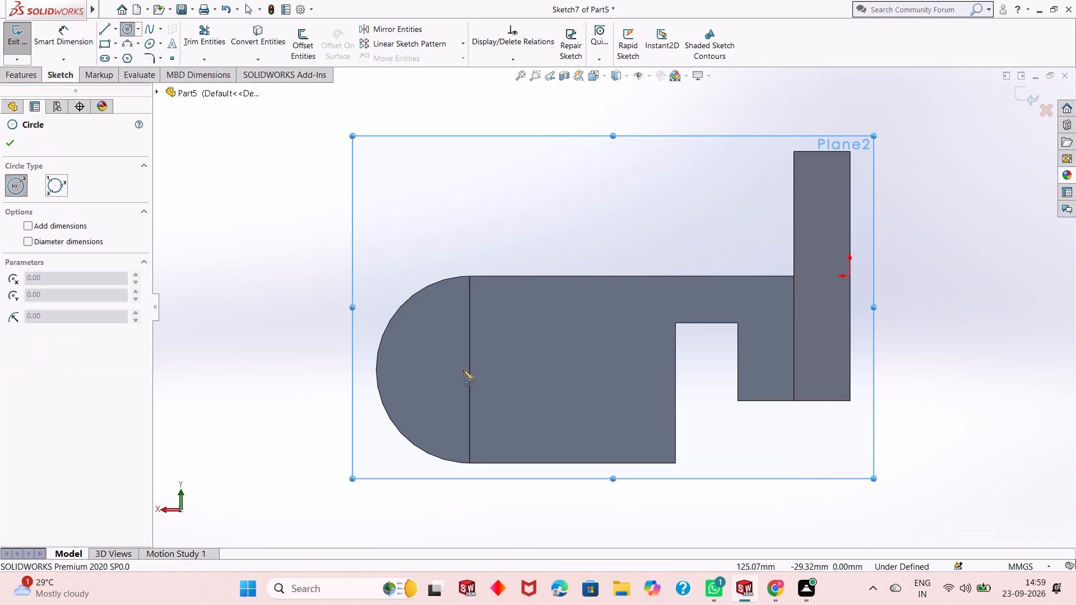
{"action": "left_click", "coordinate": [470, 369]}
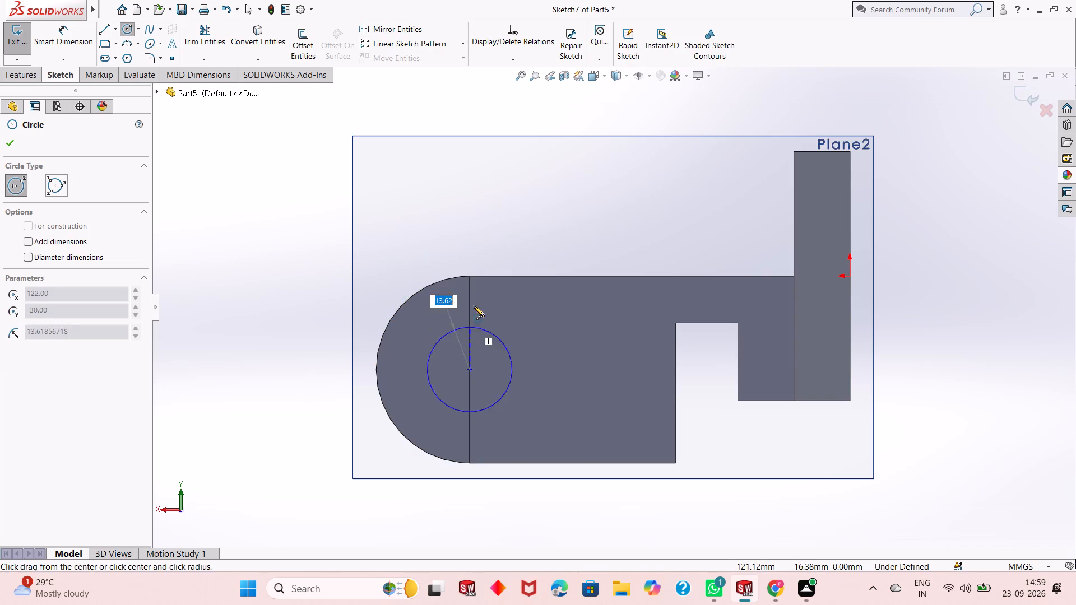
{"action": "left_click", "coordinate": [472, 274]}
{"action": "right_click", "coordinate": [197, 233]}
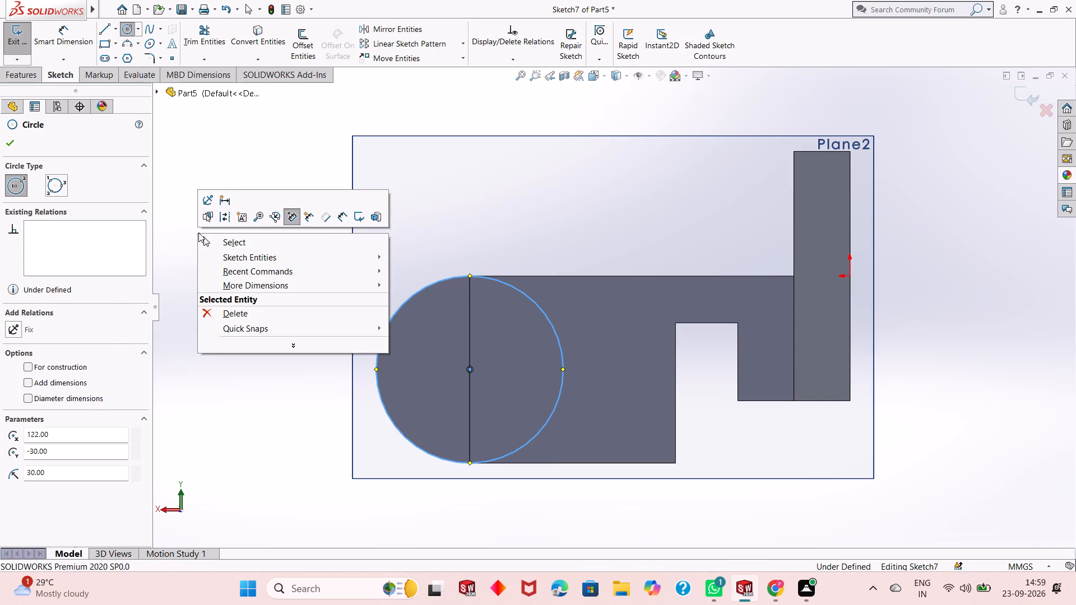
{"action": "left_click", "coordinate": [209, 243]}
{"action": "left_click", "coordinate": [264, 272]}
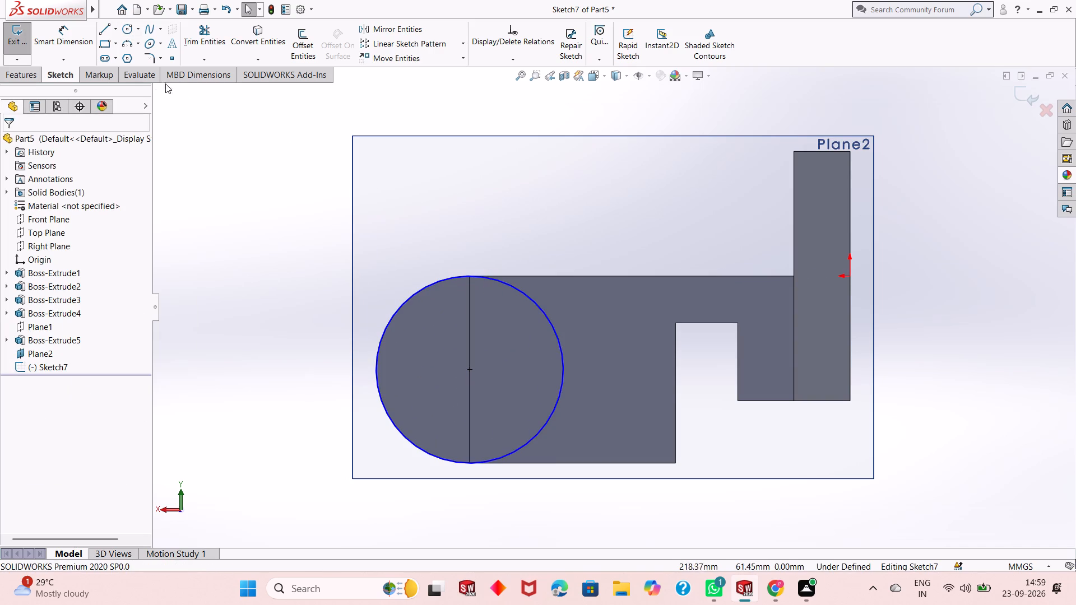
Dimension the circle's diameter at 60 mm.
{"action": "left_click", "coordinate": [61, 40]}
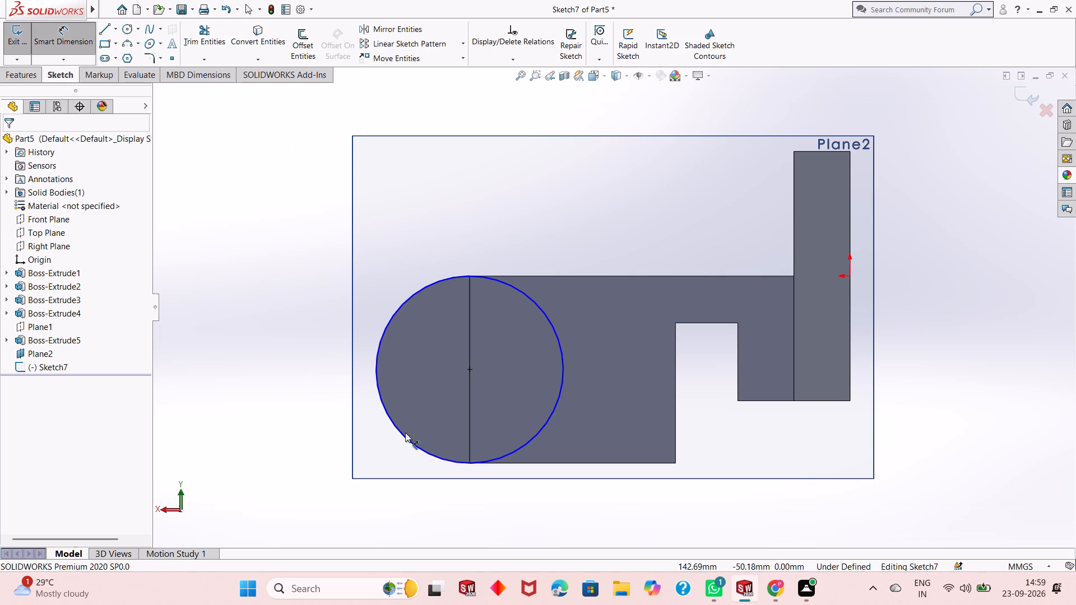
{"action": "left_click", "coordinate": [404, 434]}
{"action": "left_click", "coordinate": [274, 491]}
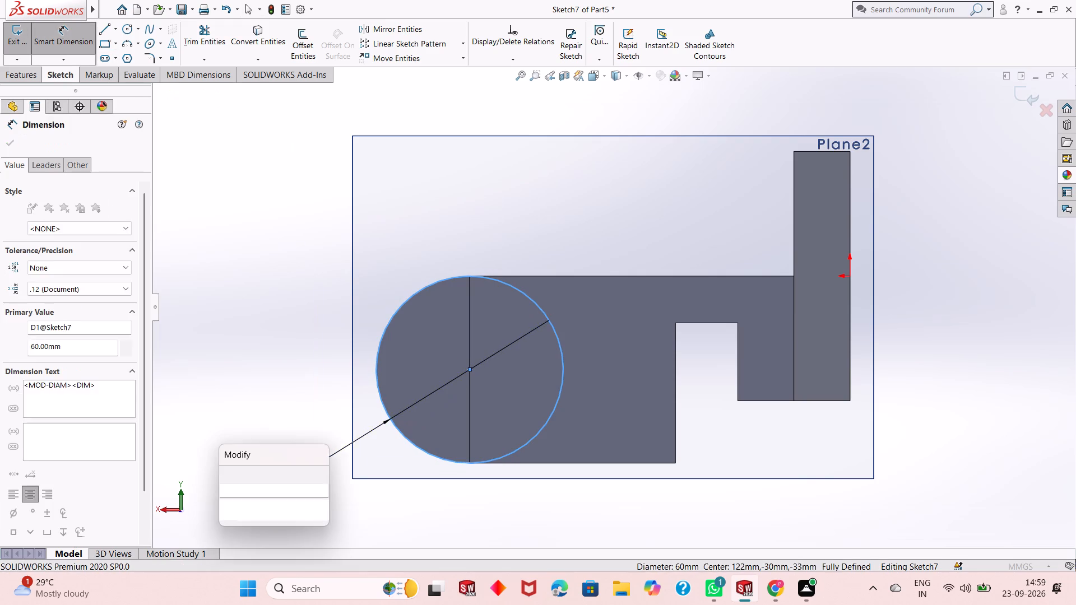
{"action": "key", "text": "Return"}
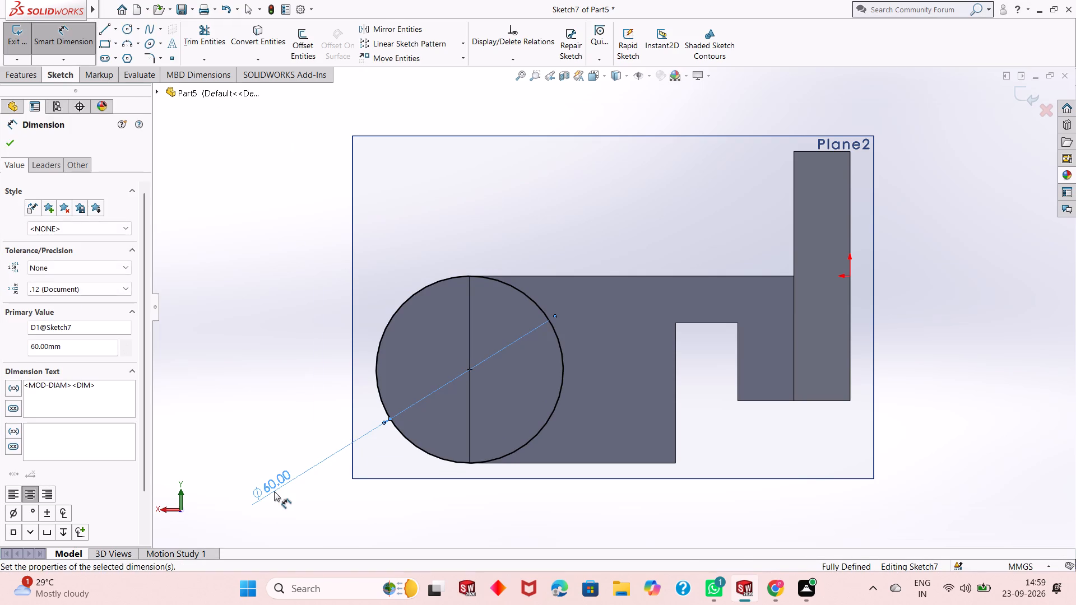
{"action": "right_click", "coordinate": [248, 432]}
{"action": "left_click", "coordinate": [270, 470]}
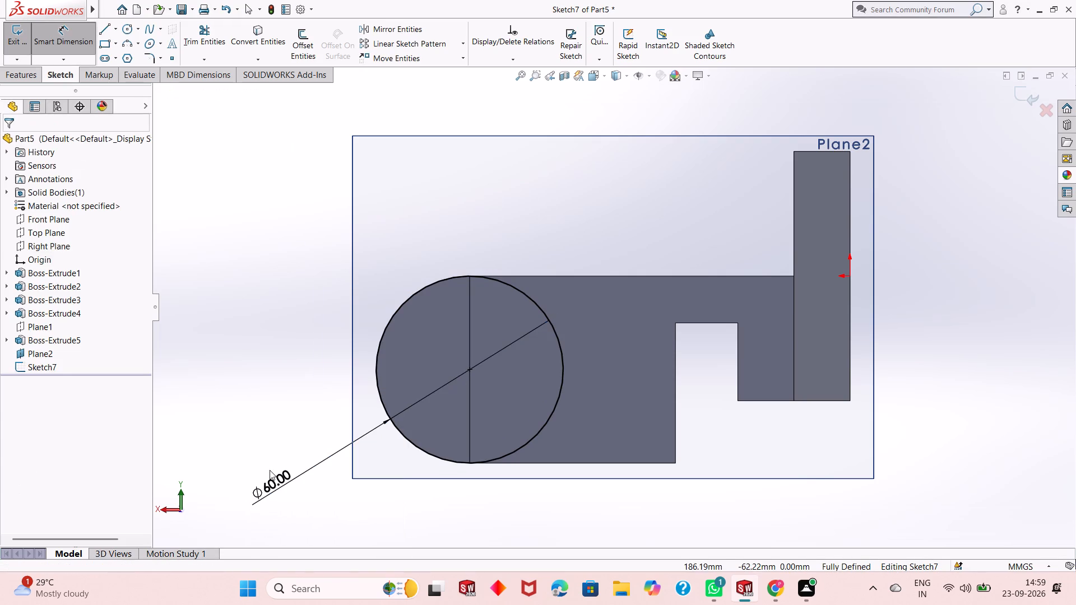
Extrude the circle as a blind boss 24 mm deep toward the block, merged with it.
{"action": "scroll", "coordinate": [294, 436], "scroll_direction": "up", "scroll_amount": 1}
{"action": "scroll", "coordinate": [639, 316], "scroll_direction": "down", "scroll_amount": 1}
{"action": "middle_click_drag", "start_coordinate": [518, 386], "coordinate": [535, 406]}
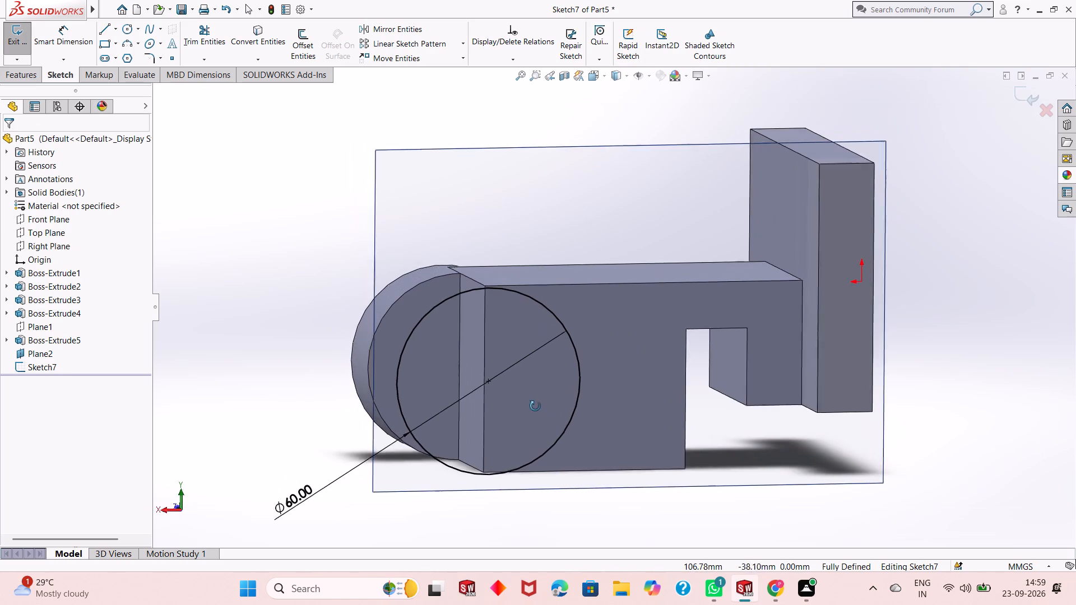
{"action": "middle_click_drag", "start_coordinate": [535, 406], "coordinate": [538, 410]}
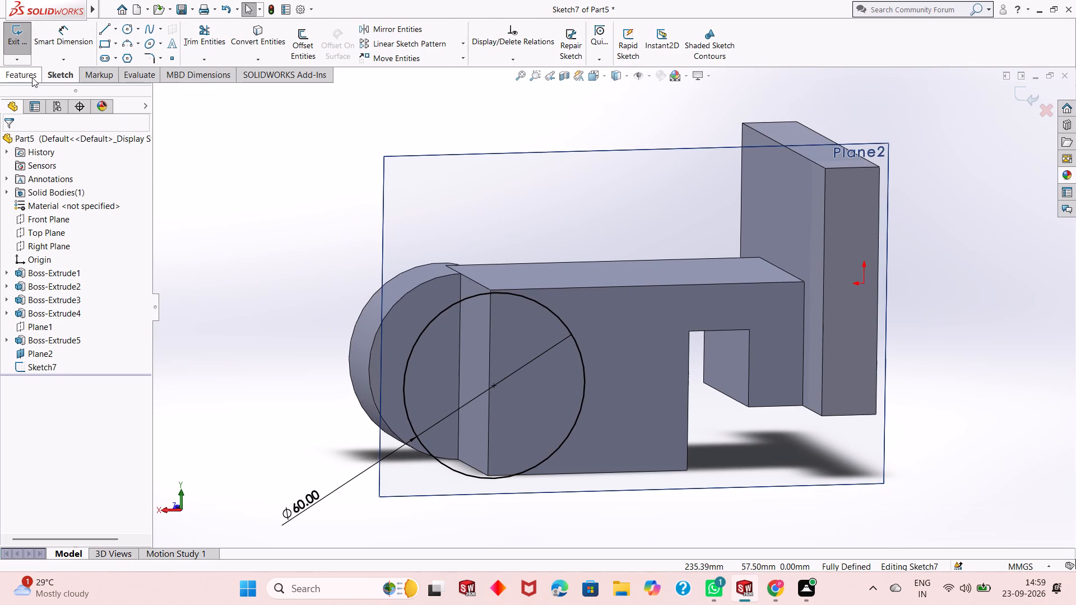
{"action": "left_click", "coordinate": [32, 77]}
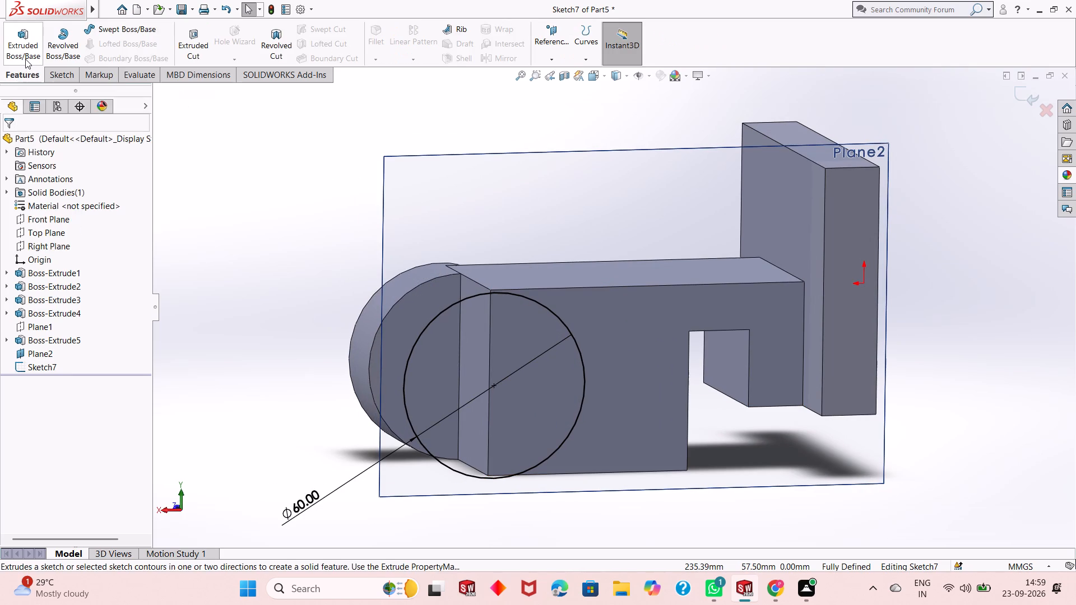
{"action": "left_click", "coordinate": [25, 59]}
{"action": "middle_click_drag", "start_coordinate": [228, 371], "coordinate": [240, 344]}
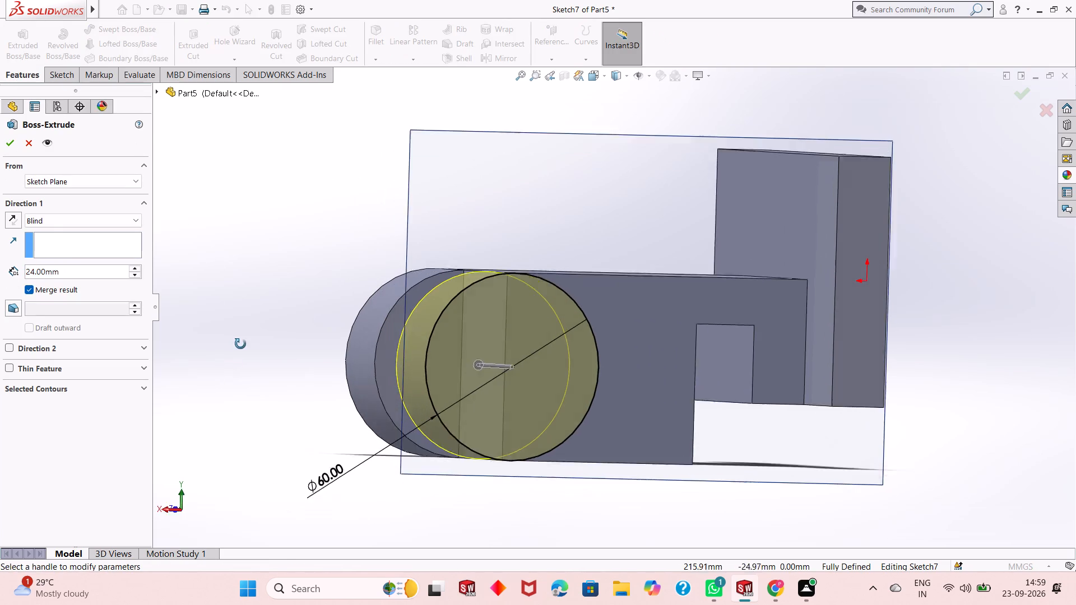
{"action": "middle_click_drag", "start_coordinate": [240, 344], "coordinate": [287, 429]}
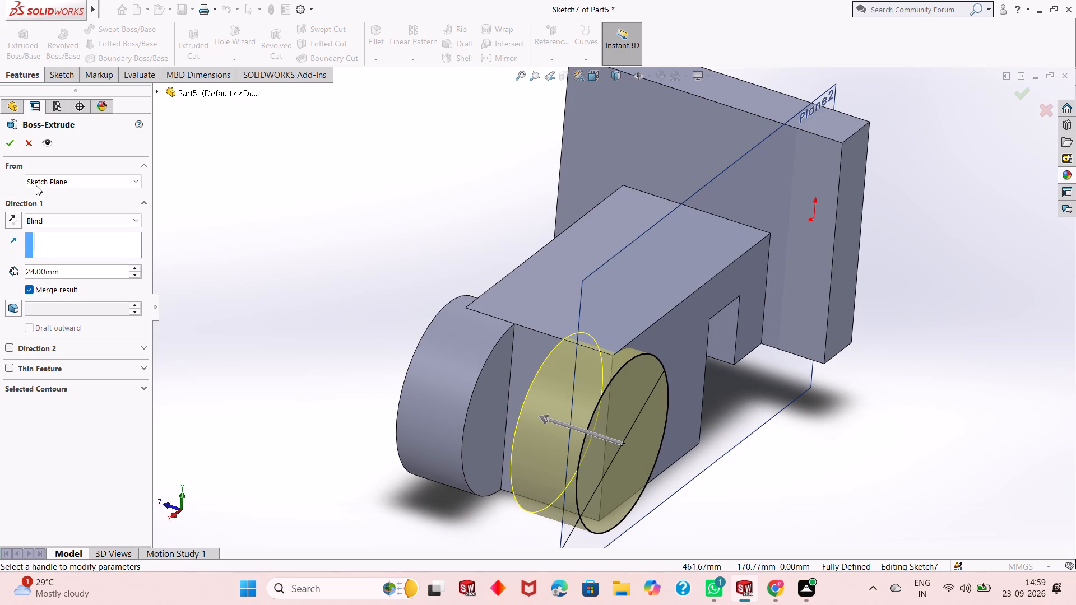
{"action": "left_click", "coordinate": [11, 143]}
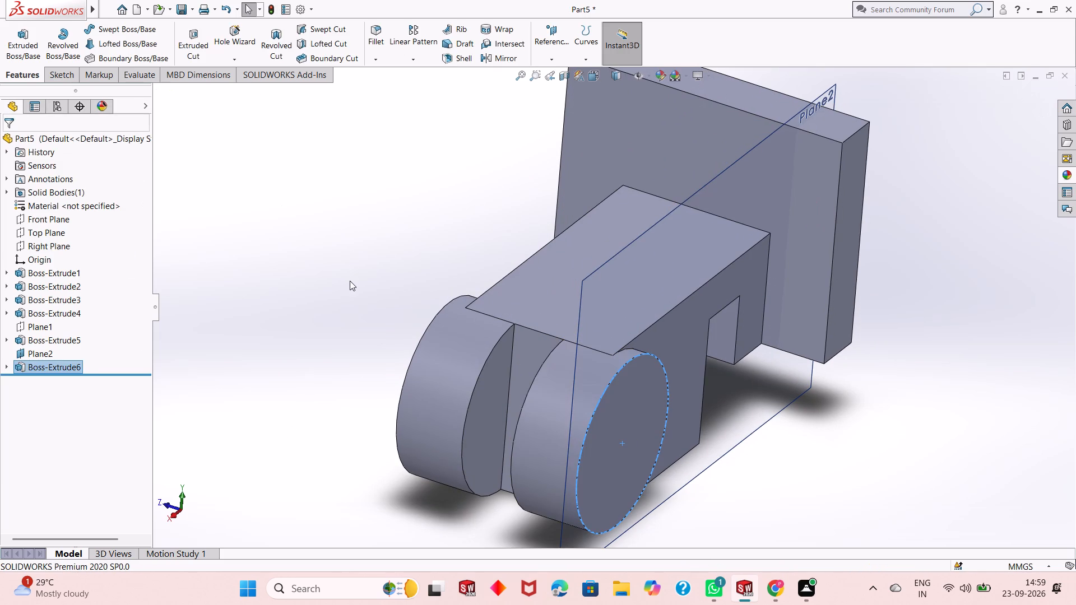
{"action": "left_click", "coordinate": [350, 282]}
Hide the second offset reference plane.
{"action": "middle_click_drag", "start_coordinate": [602, 484], "coordinate": [479, 427]}
{"action": "right_click", "coordinate": [376, 175]}
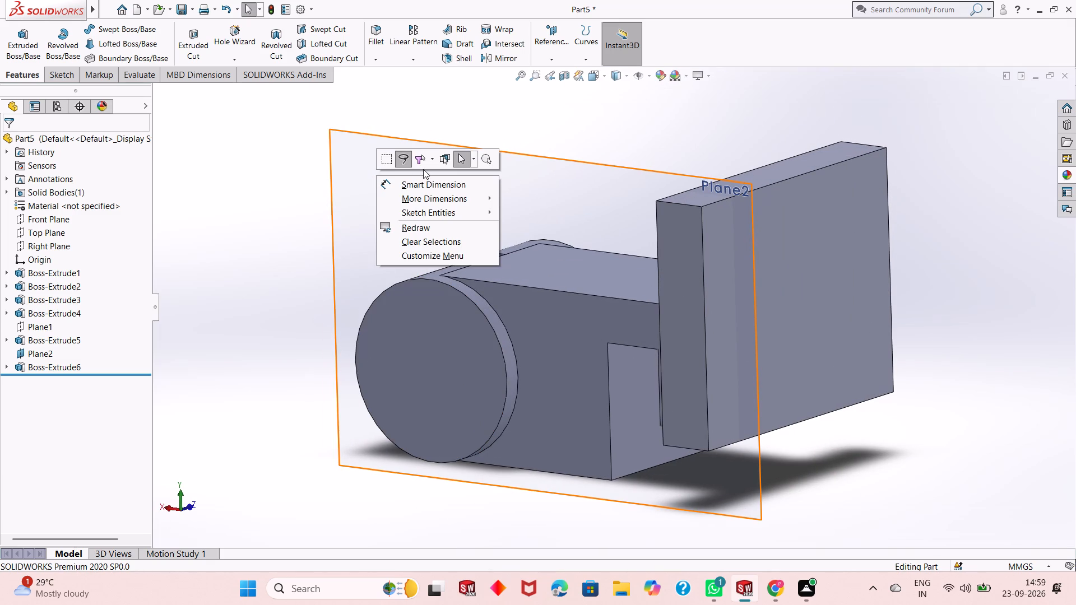
{"action": "left_click", "coordinate": [269, 176]}
{"action": "right_click", "coordinate": [386, 166]}
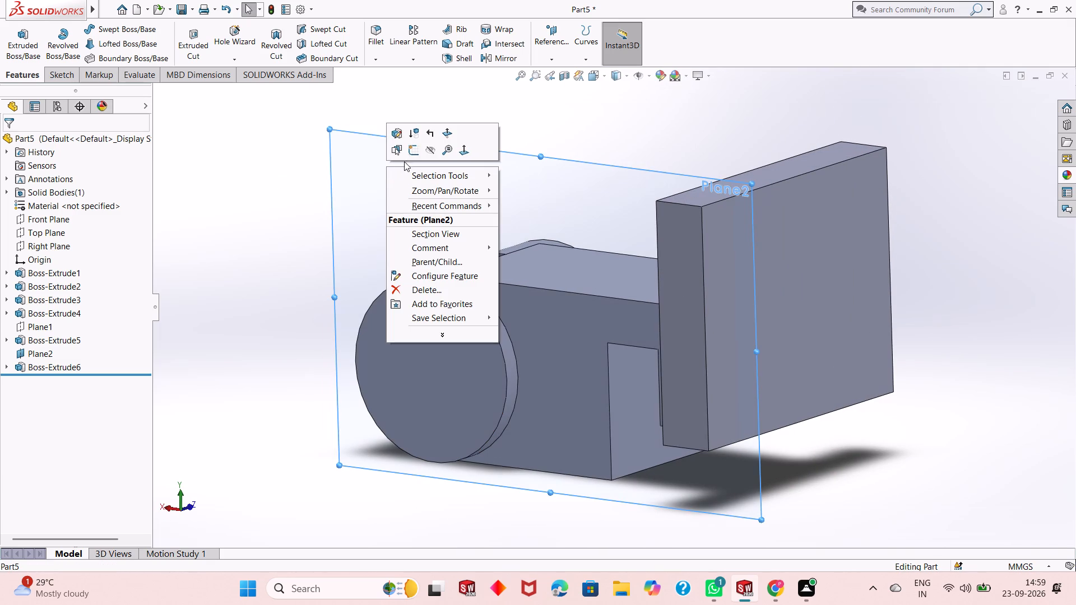
{"action": "left_click", "coordinate": [424, 153]}
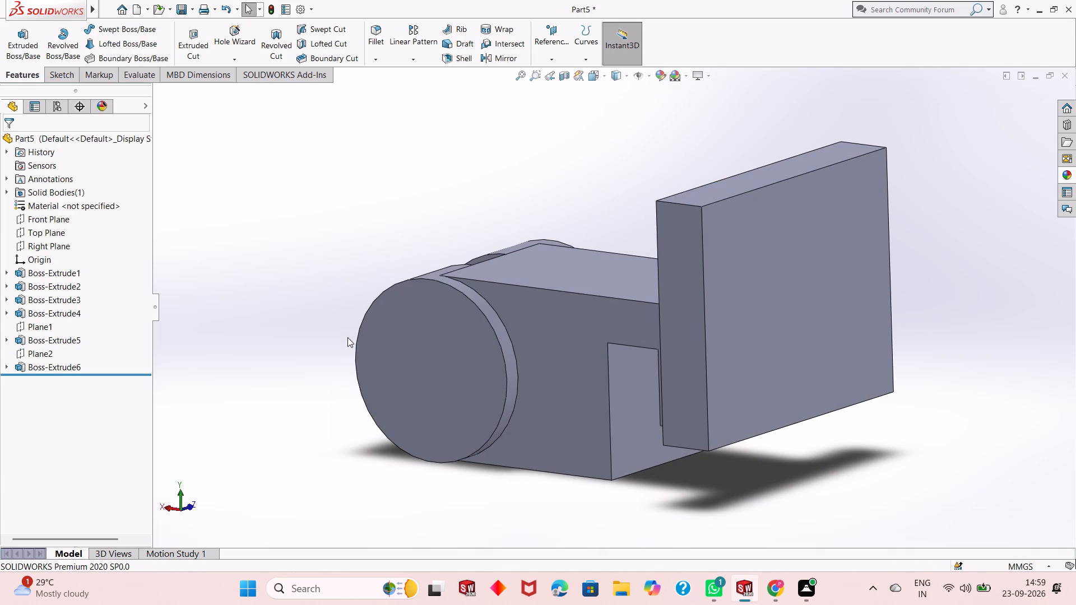
{"action": "middle_click_drag", "start_coordinate": [347, 339], "coordinate": [523, 322]}
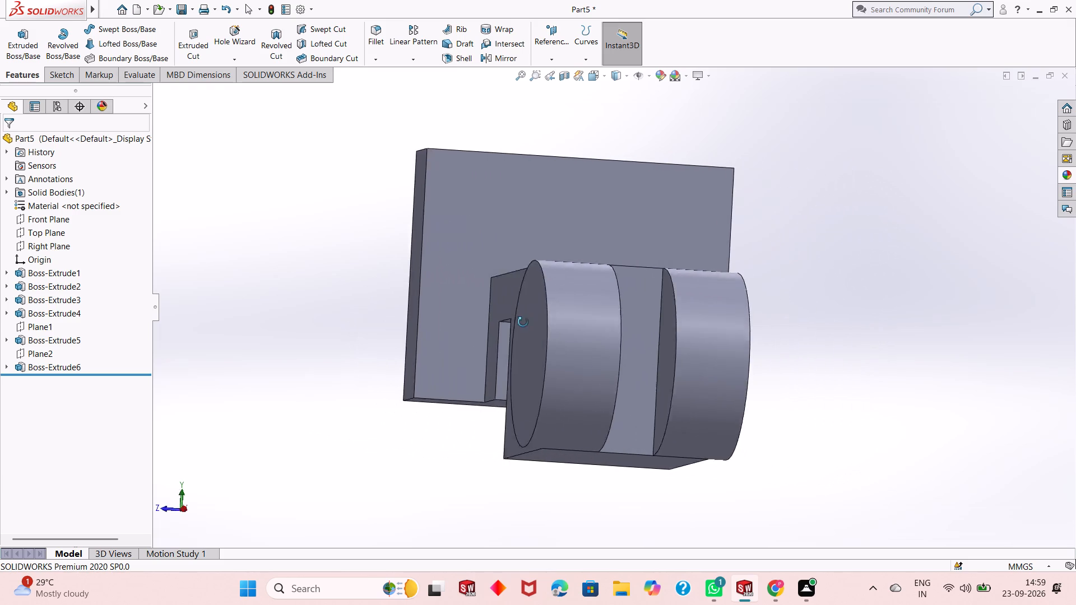
Save the modified part in Downloads as "Support bracket with mounting flange".
{"action": "middle_click_drag", "start_coordinate": [523, 322], "coordinate": [547, 396]}
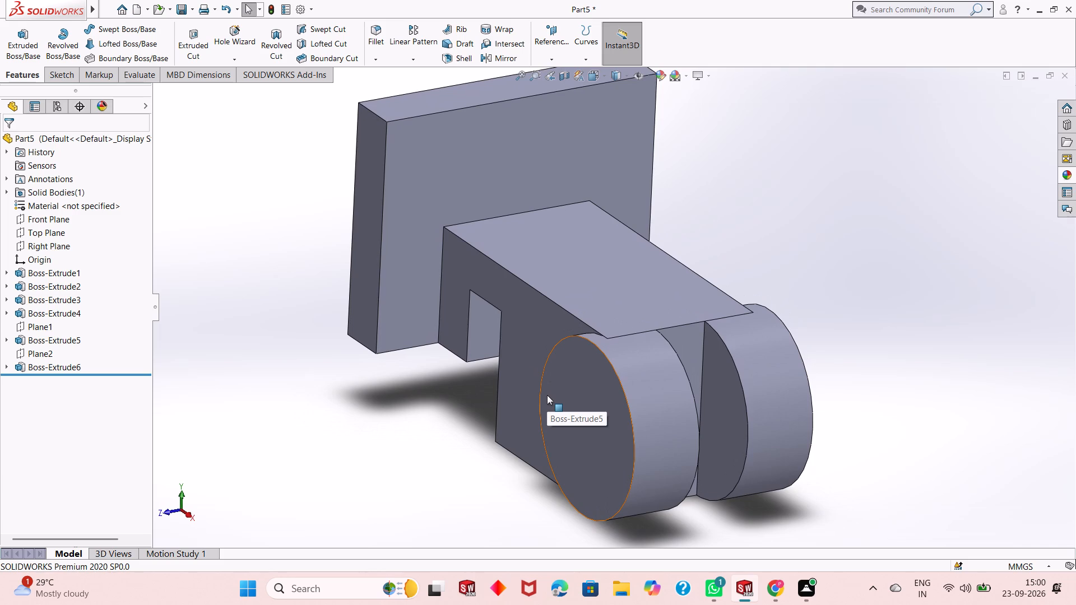
{"action": "scroll", "coordinate": [613, 371], "scroll_direction": "up", "scroll_amount": 1}
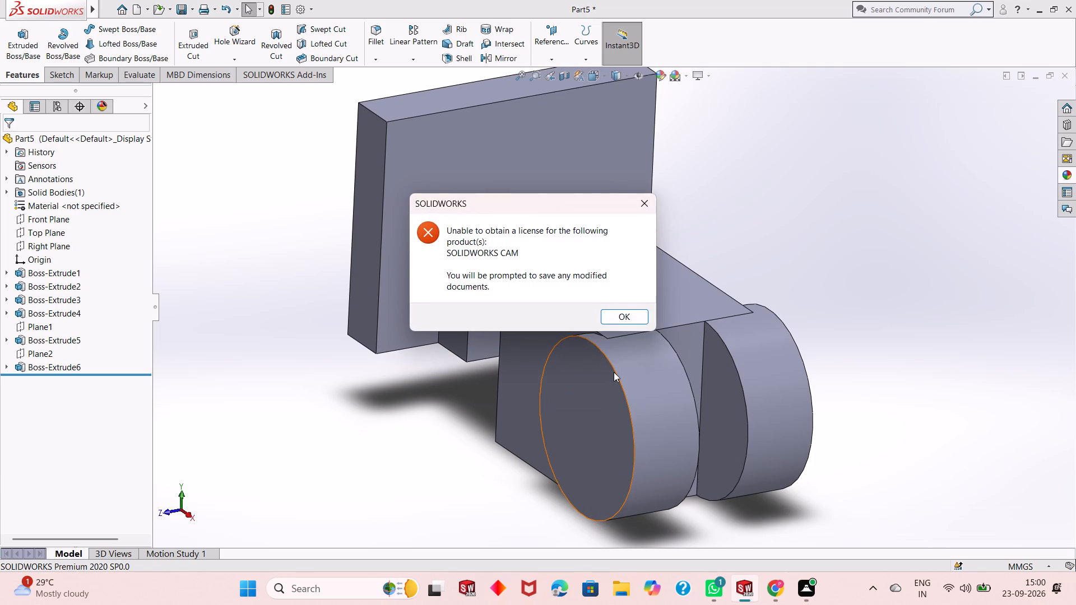
{"action": "left_click", "coordinate": [624, 320]}
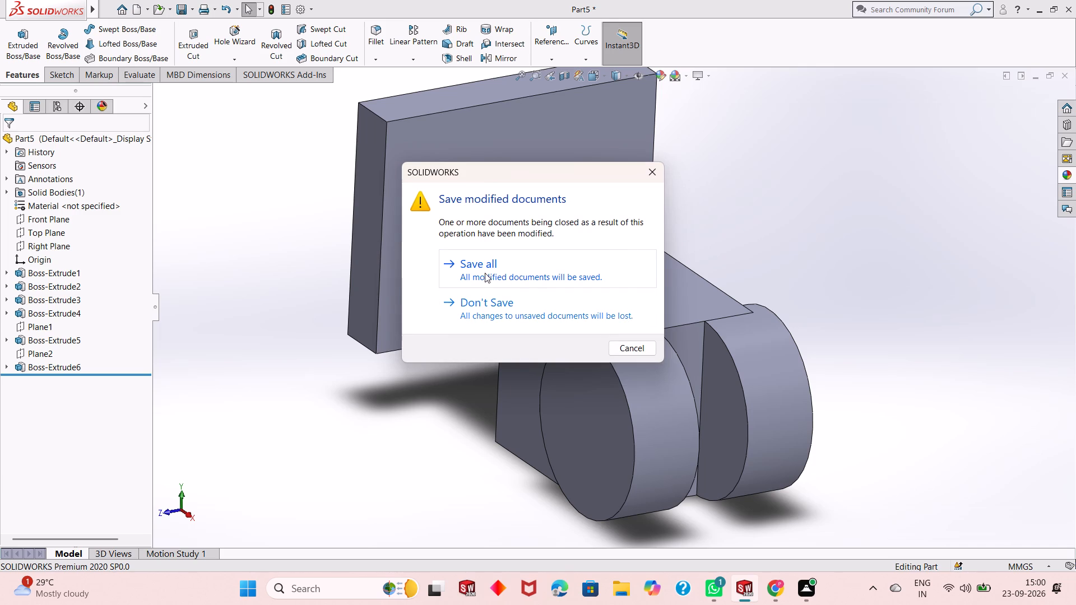
{"action": "left_click", "coordinate": [479, 267]}
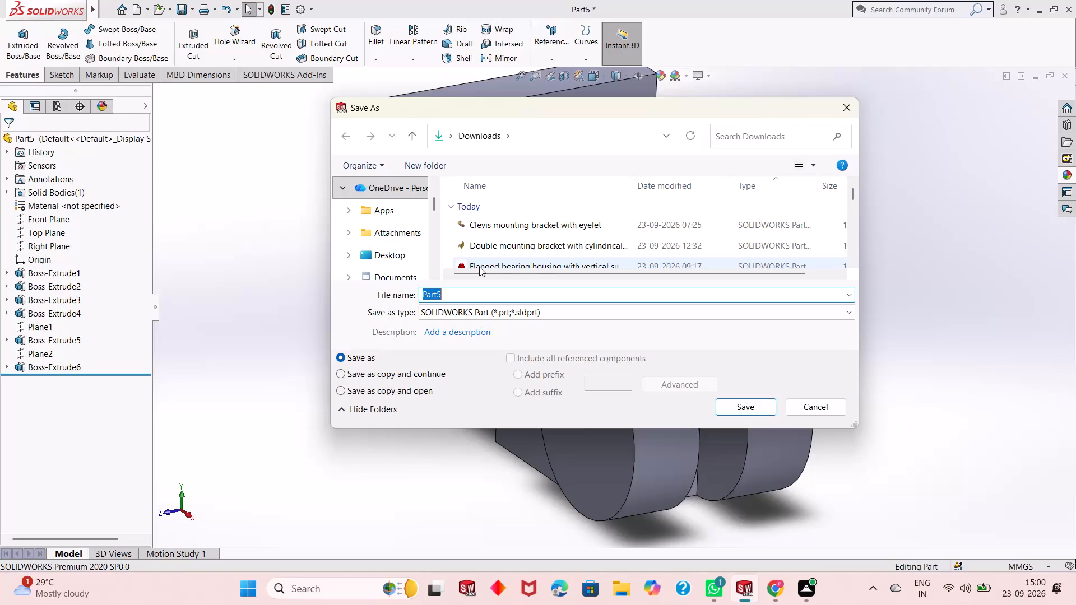
{"action": "type", "text": "Suppo"}
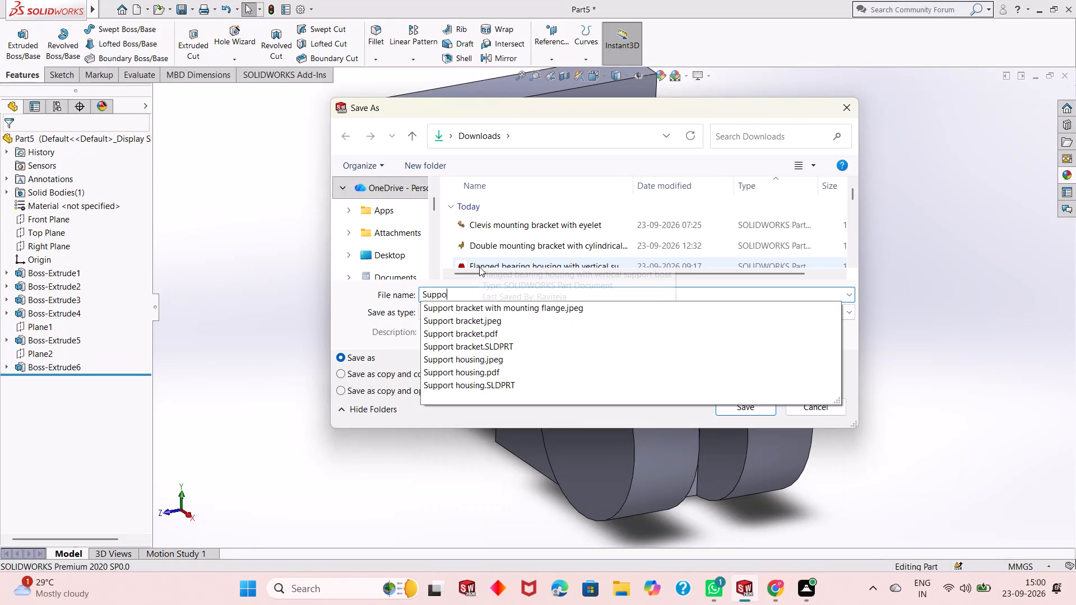
{"action": "type", "text": "rt"}
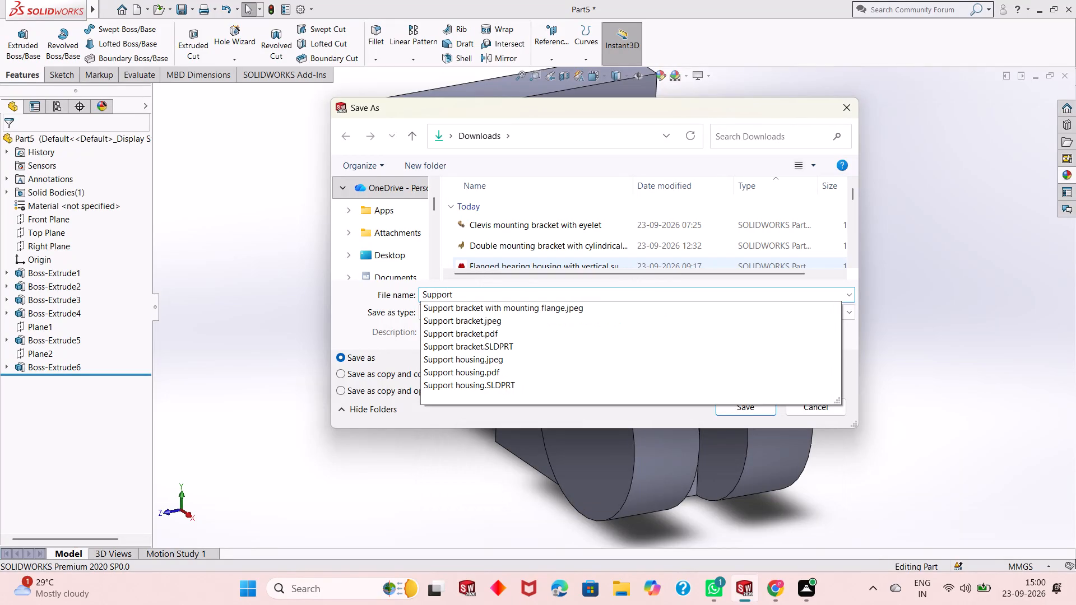
{"action": "key", "text": "space"}
{"action": "type", "text": "bracket"}
{"action": "key", "text": "space"}
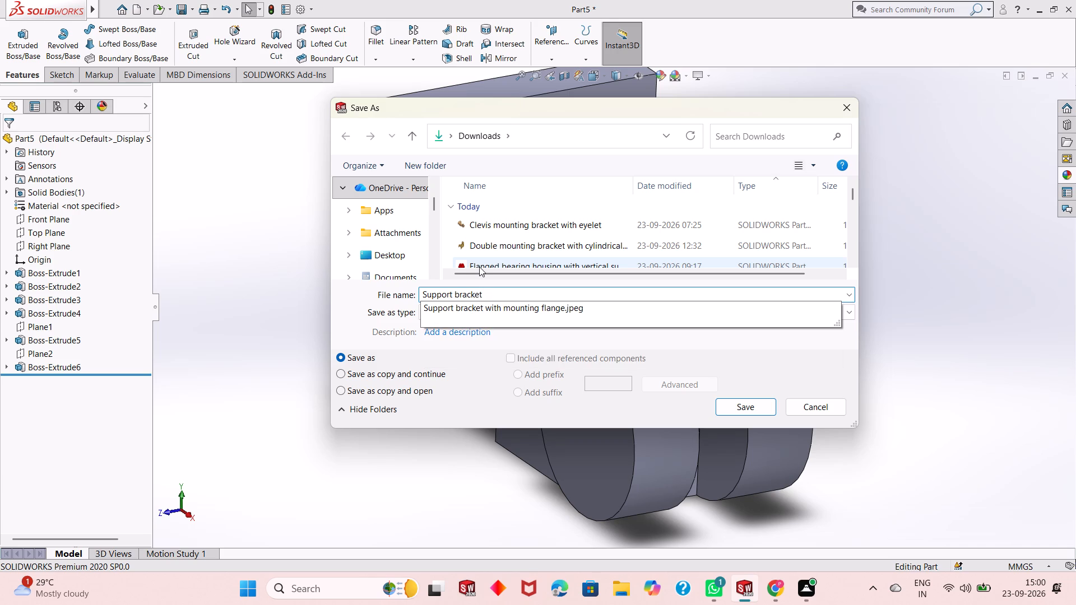
{"action": "type", "text": "with"}
{"action": "key", "text": "space"}
{"action": "type", "text": "mounting"}
{"action": "key", "text": "space"}
{"action": "type", "text": "fla"}
{"action": "type", "text": "nge"}
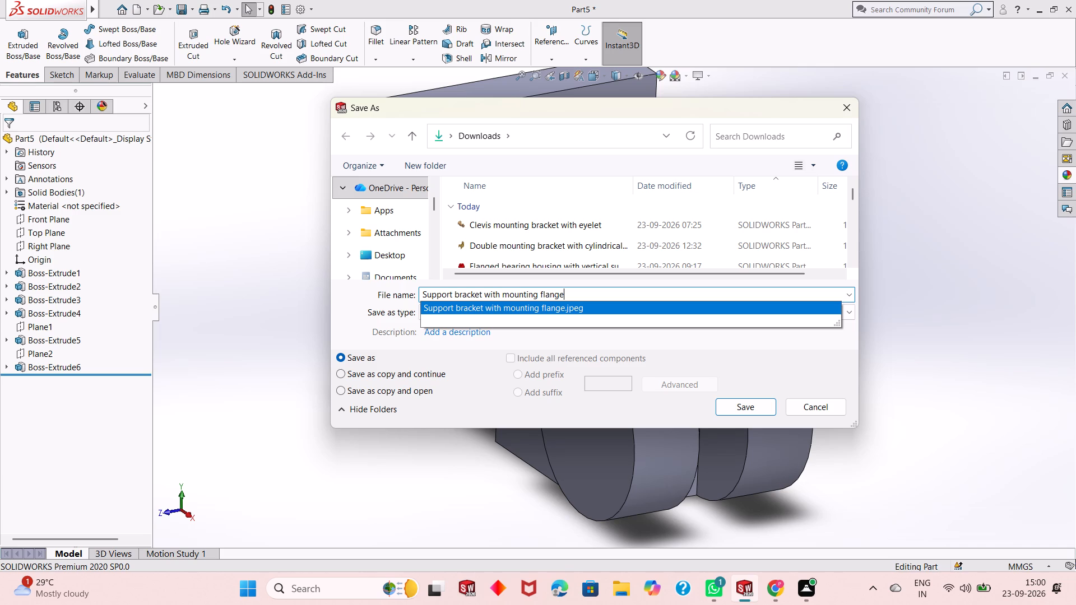
{"action": "left_click", "coordinate": [729, 409]}
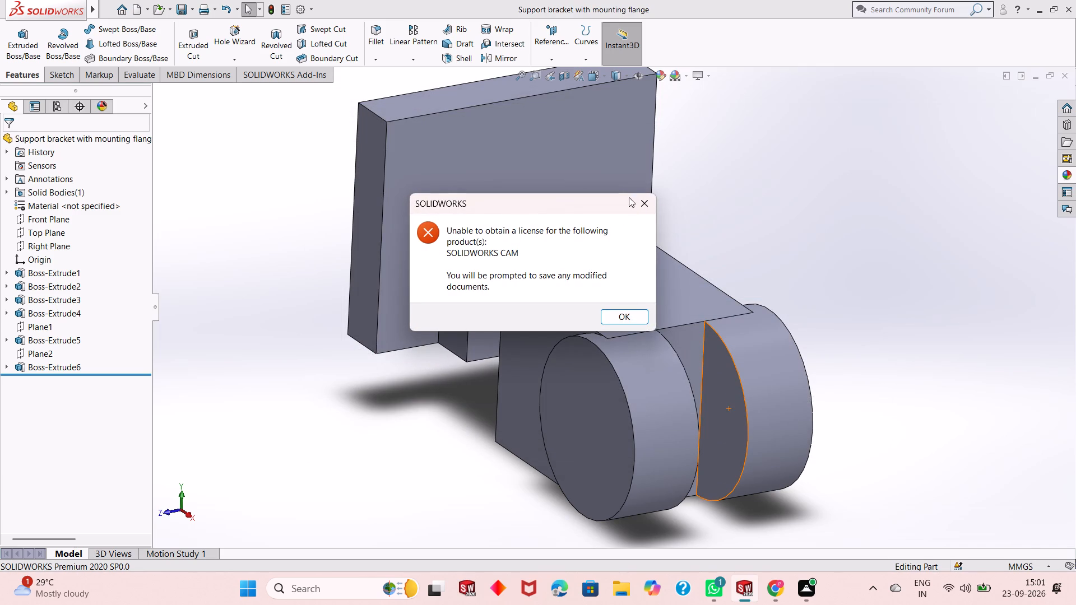
{"action": "left_click", "coordinate": [651, 208]}
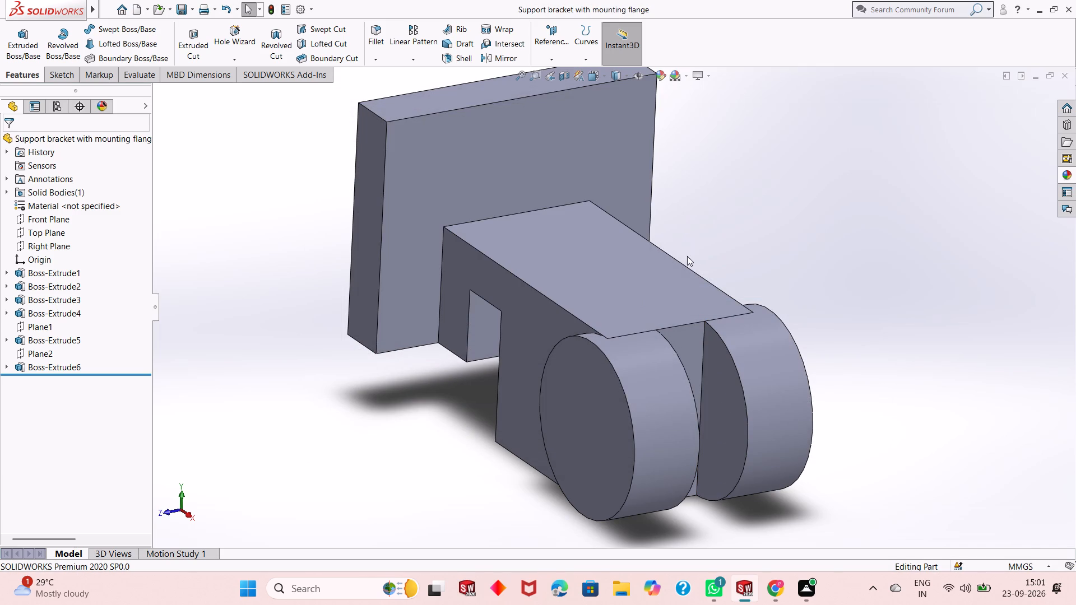
Start a sketch on the outer flat face of the front cylindrical boss.
{"action": "scroll", "coordinate": [678, 260], "scroll_direction": "up", "scroll_amount": 2}
{"action": "scroll", "coordinate": [678, 260], "scroll_direction": "down", "scroll_amount": 1}
{"action": "scroll", "coordinate": [619, 308], "scroll_direction": "up", "scroll_amount": 1}
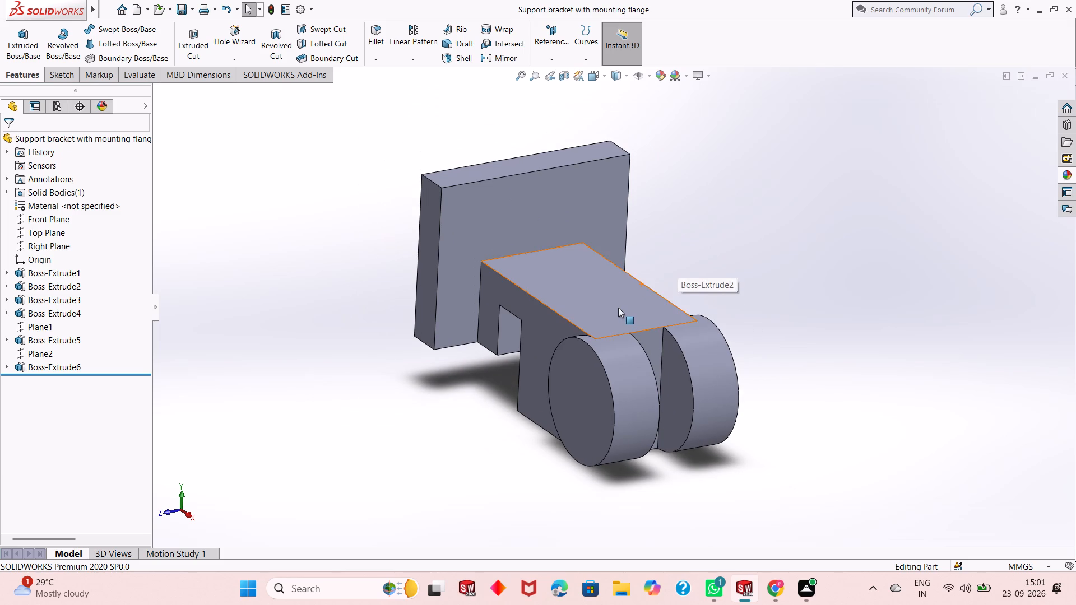
{"action": "scroll", "coordinate": [618, 308], "scroll_direction": "down", "scroll_amount": 1}
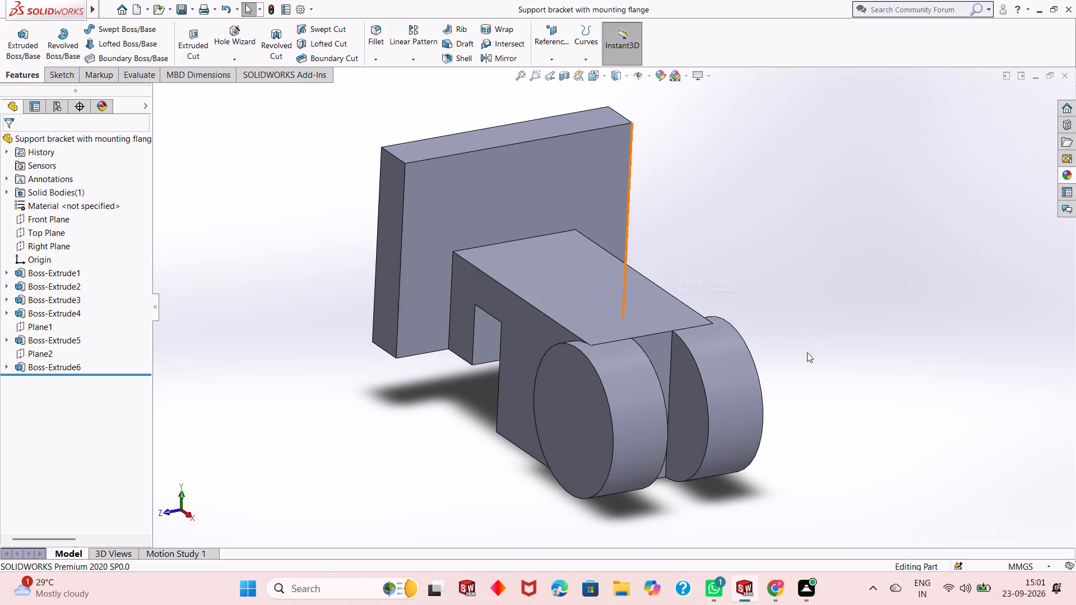
{"action": "middle_click_drag", "start_coordinate": [781, 445], "coordinate": [729, 405]}
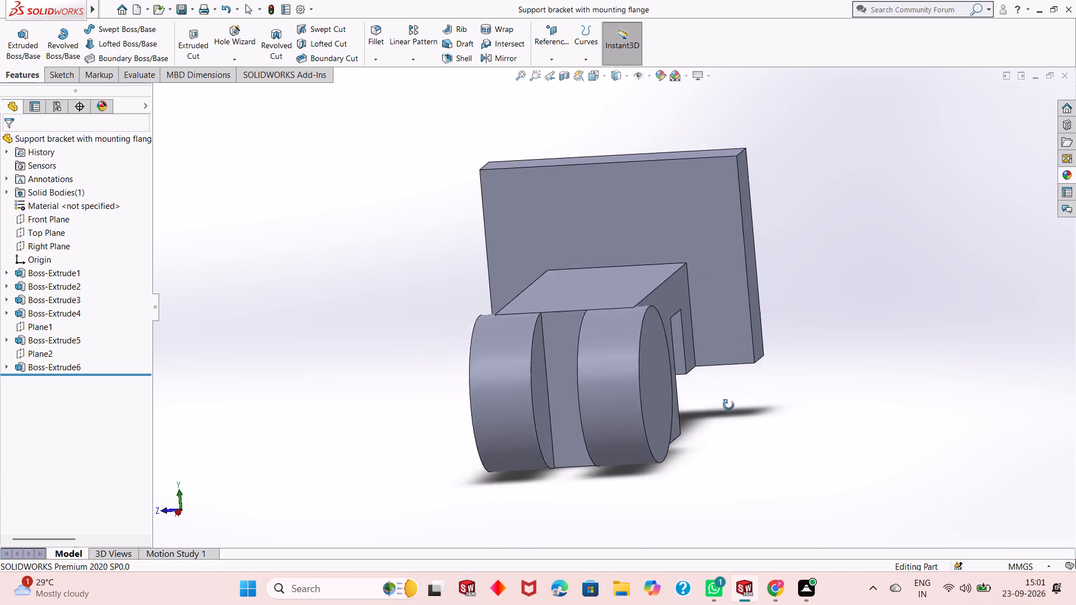
{"action": "middle_click_drag", "start_coordinate": [729, 405], "coordinate": [859, 460]}
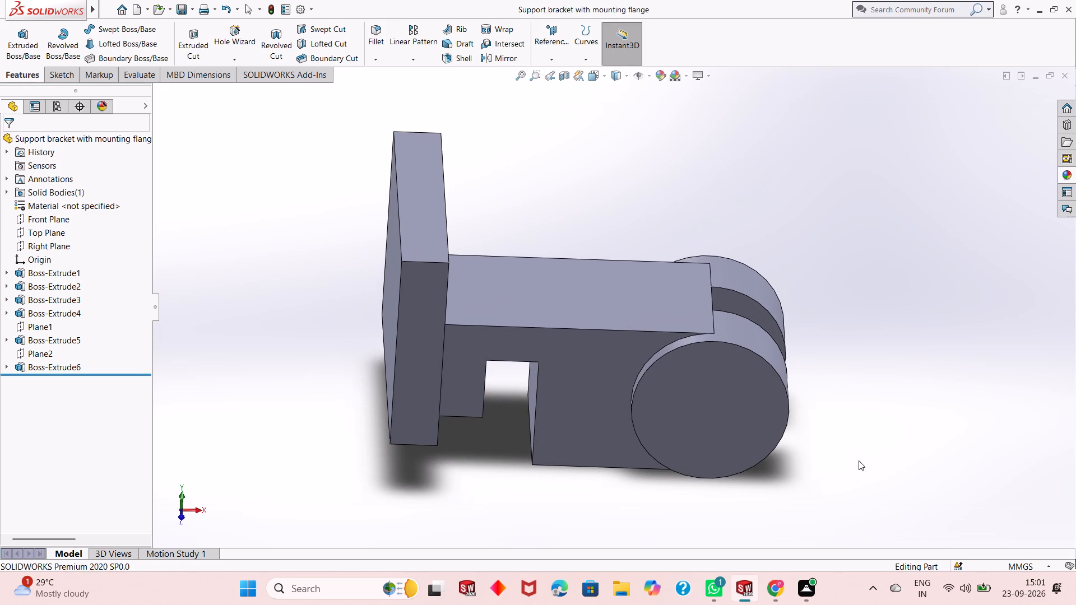
{"action": "left_click", "coordinate": [747, 378]}
{"action": "left_click", "coordinate": [797, 350]}
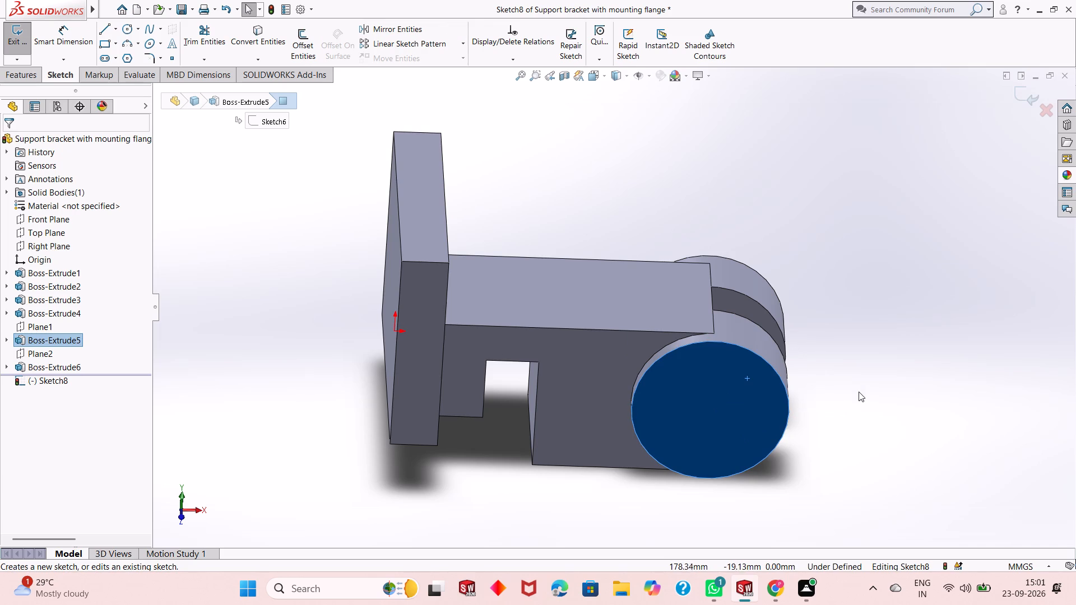
Sketch a circle of about 17.6 mm radius, concentric with the boss, viewed normal to its face.
{"action": "middle_click_drag", "start_coordinate": [834, 428], "coordinate": [828, 393]}
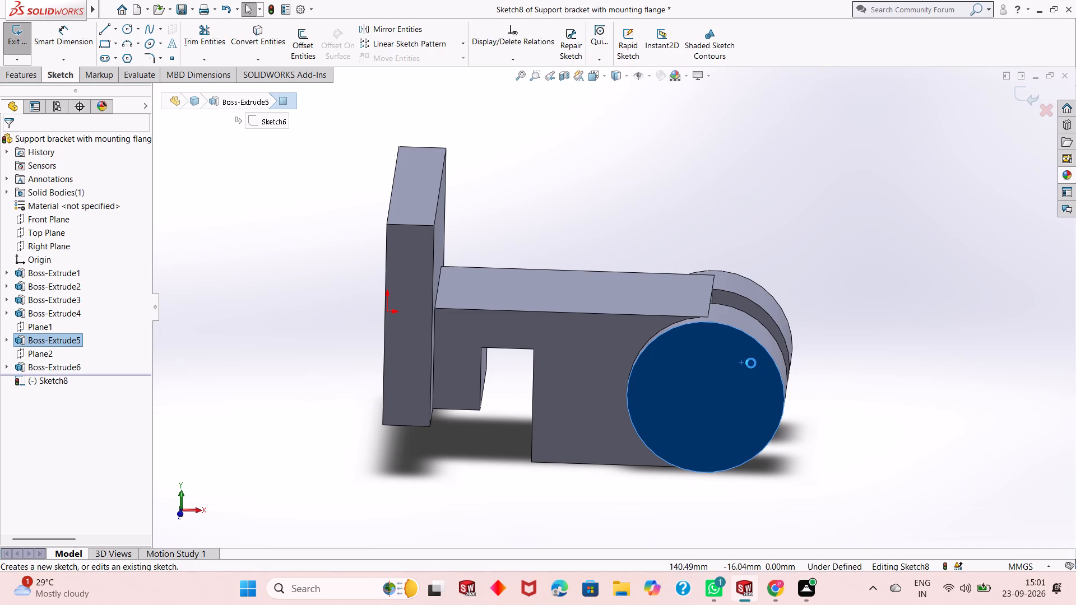
{"action": "scroll", "coordinate": [751, 363], "scroll_direction": "down", "scroll_amount": 1}
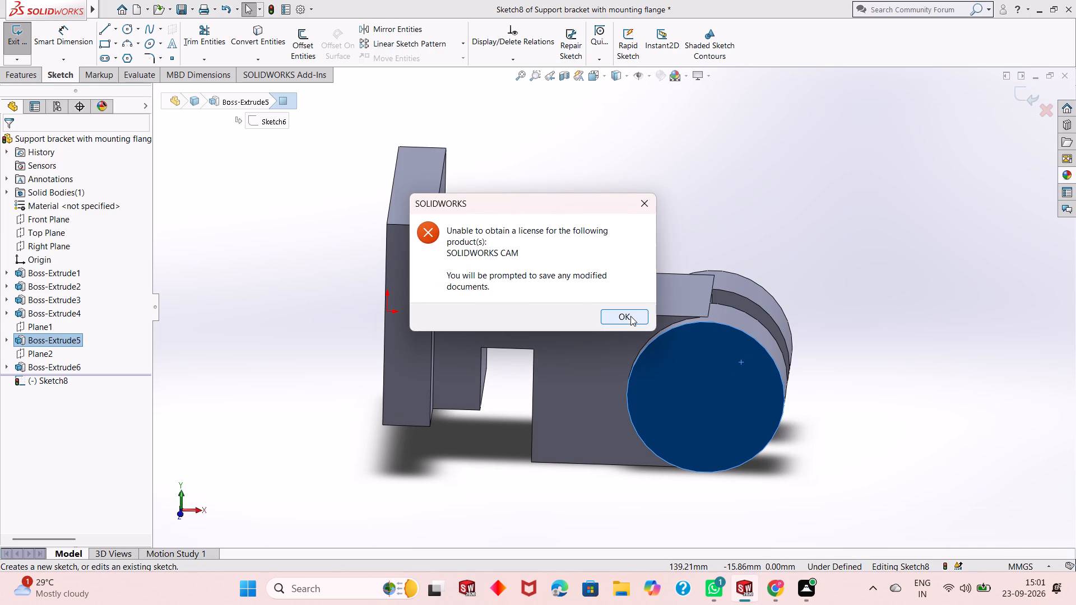
{"action": "left_click", "coordinate": [630, 316]}
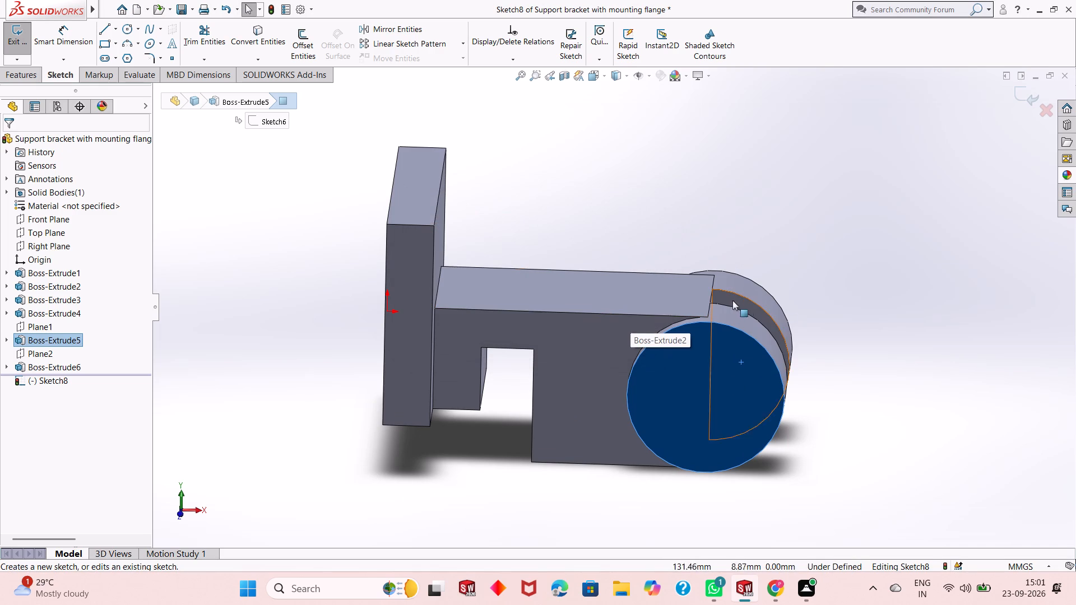
{"action": "middle_click_drag", "start_coordinate": [723, 402], "coordinate": [690, 424]}
{"action": "scroll", "coordinate": [689, 380], "scroll_direction": "down", "scroll_amount": 3}
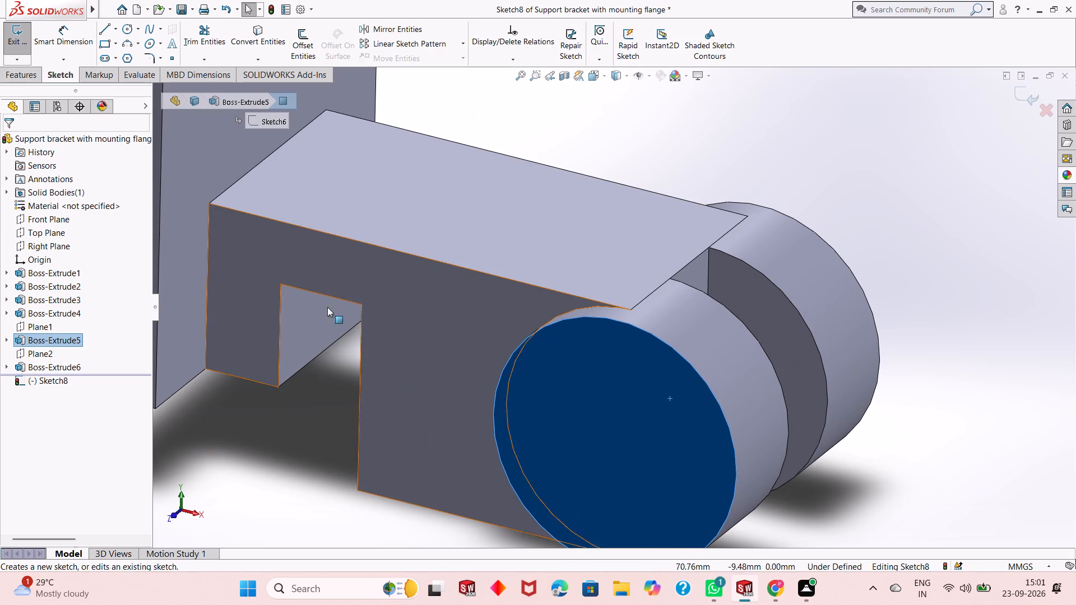
{"action": "key", "text": "ctrl+8"}
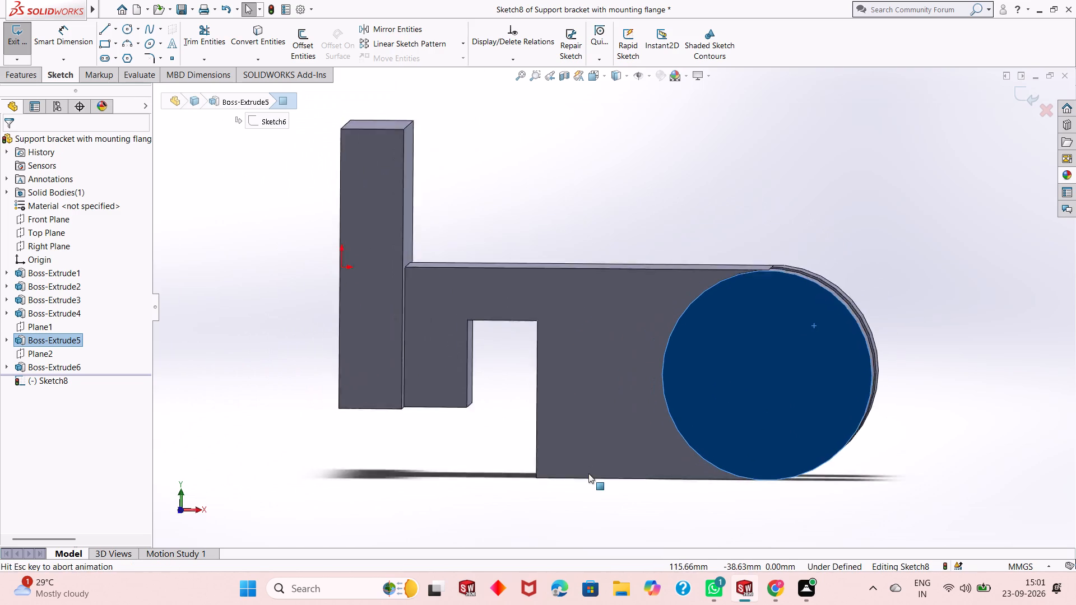
{"action": "key", "text": "Escape"}
{"action": "scroll", "coordinate": [778, 420], "scroll_direction": "up", "scroll_amount": 1}
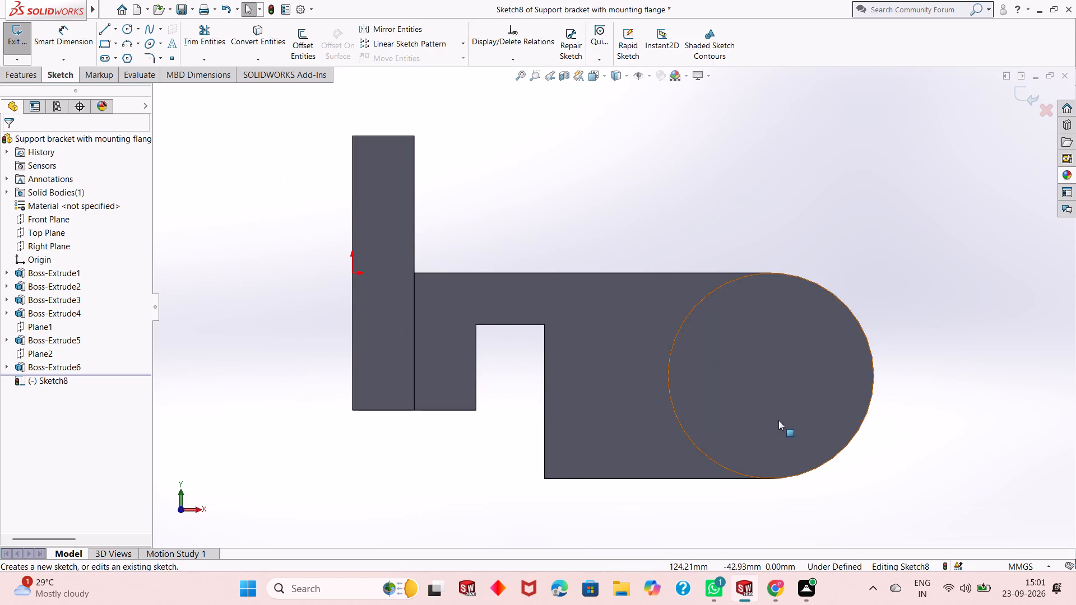
{"action": "scroll", "coordinate": [818, 403], "scroll_direction": "down", "scroll_amount": 2}
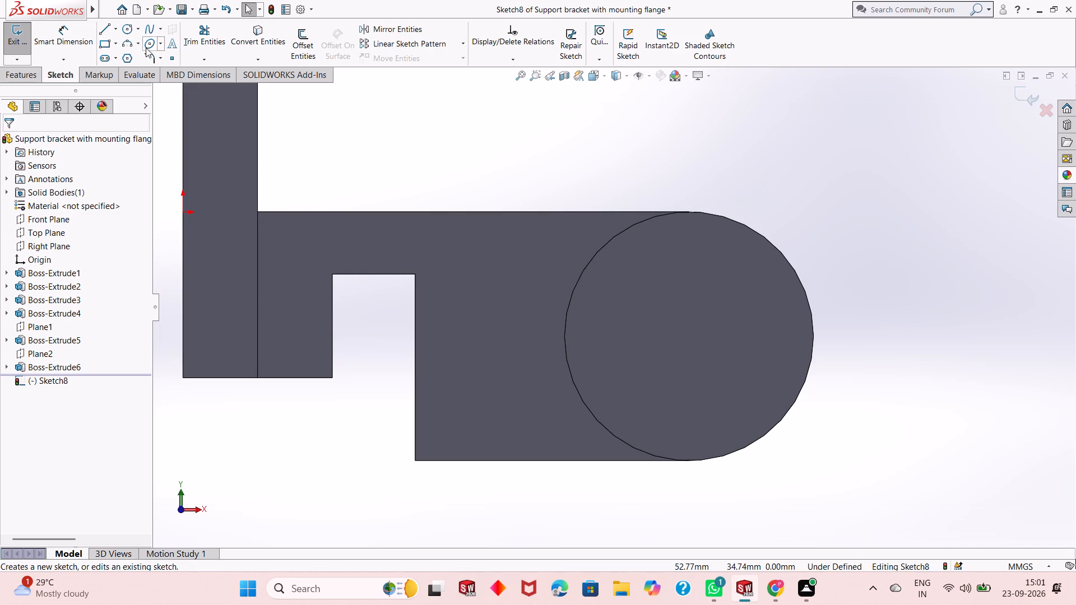
{"action": "left_click", "coordinate": [126, 31]}
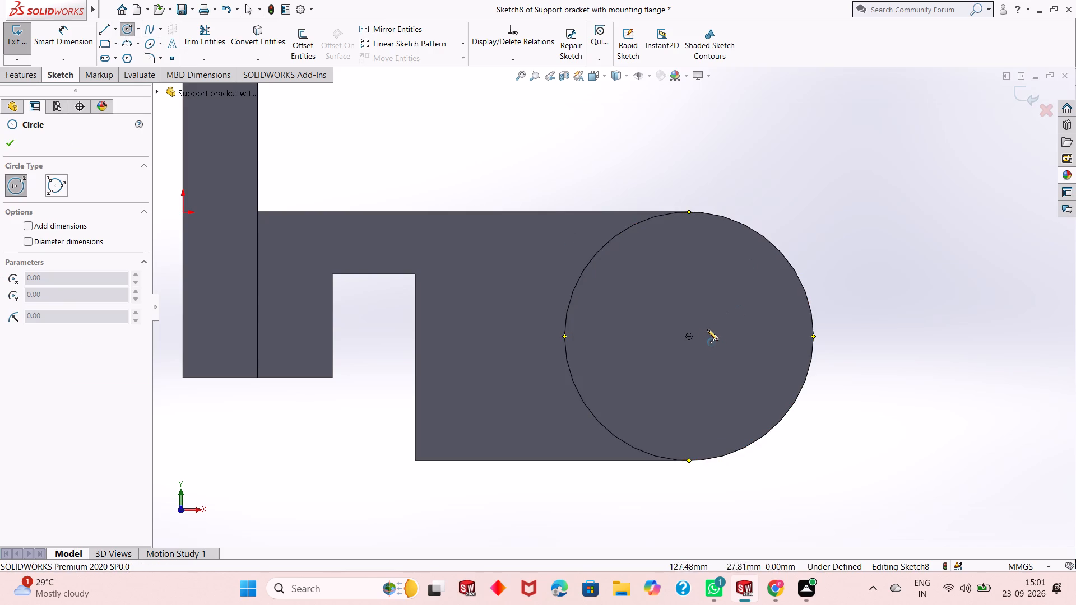
{"action": "left_click", "coordinate": [689, 339]}
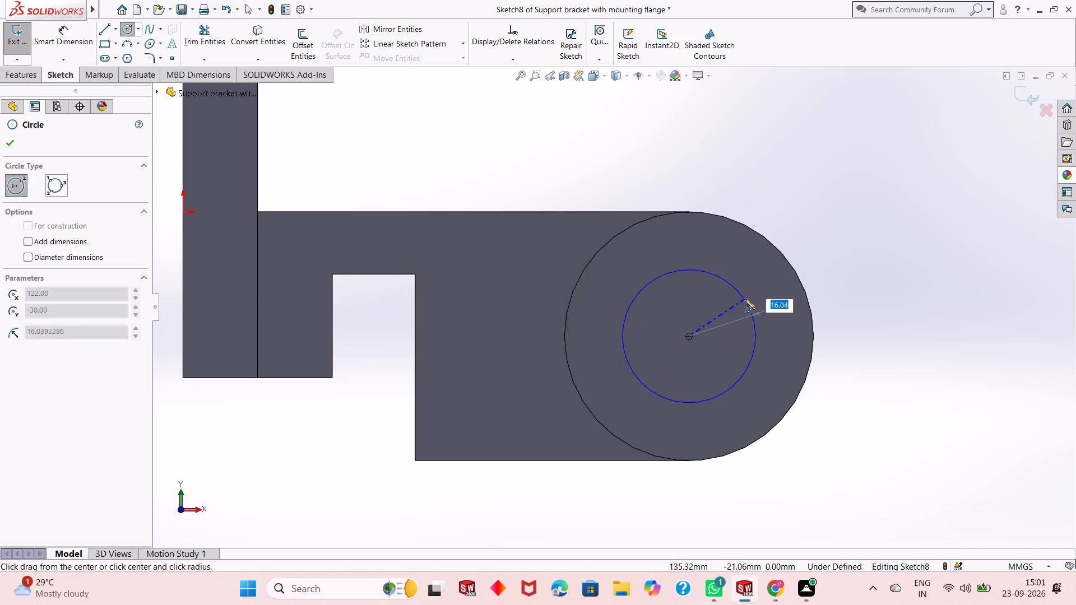
{"action": "left_click", "coordinate": [748, 294]}
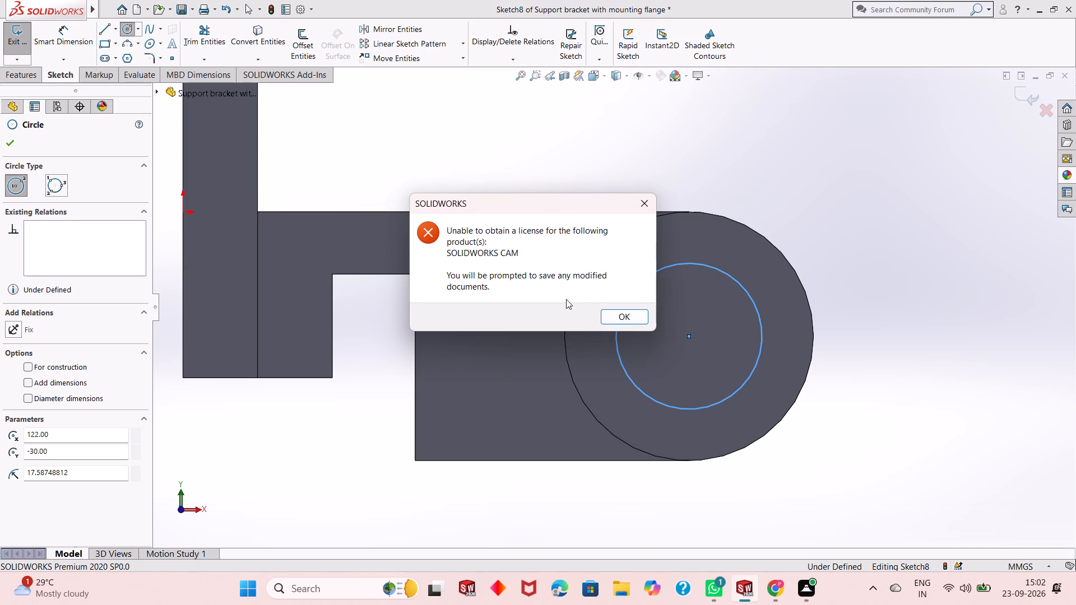
{"action": "left_click", "coordinate": [627, 317]}
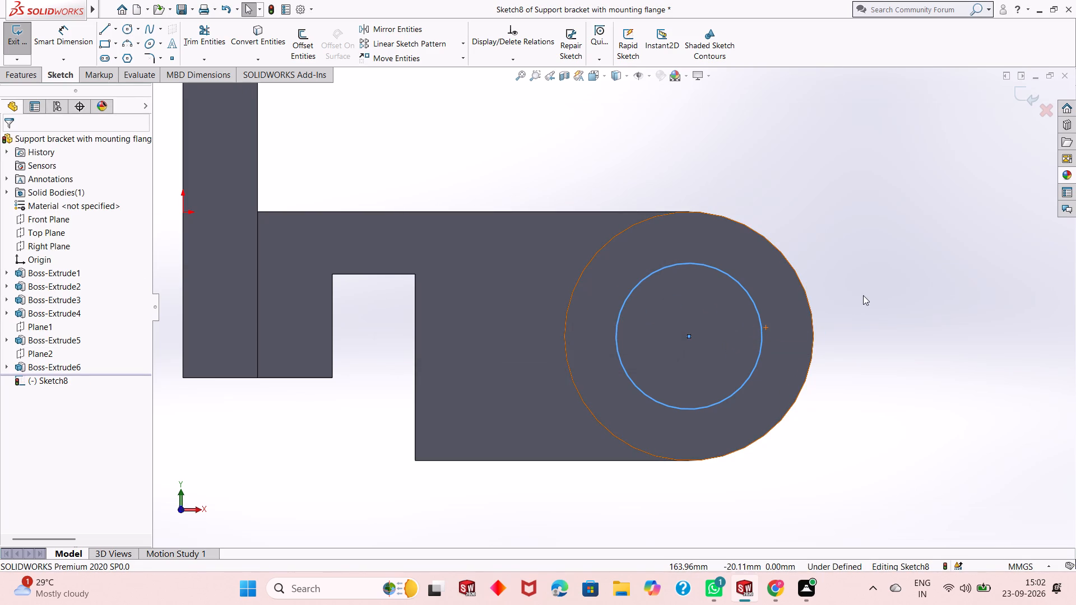
Dimension the new circle's diameter at 36 mm.
{"action": "middle_click_drag", "start_coordinate": [852, 296], "coordinate": [840, 325]}
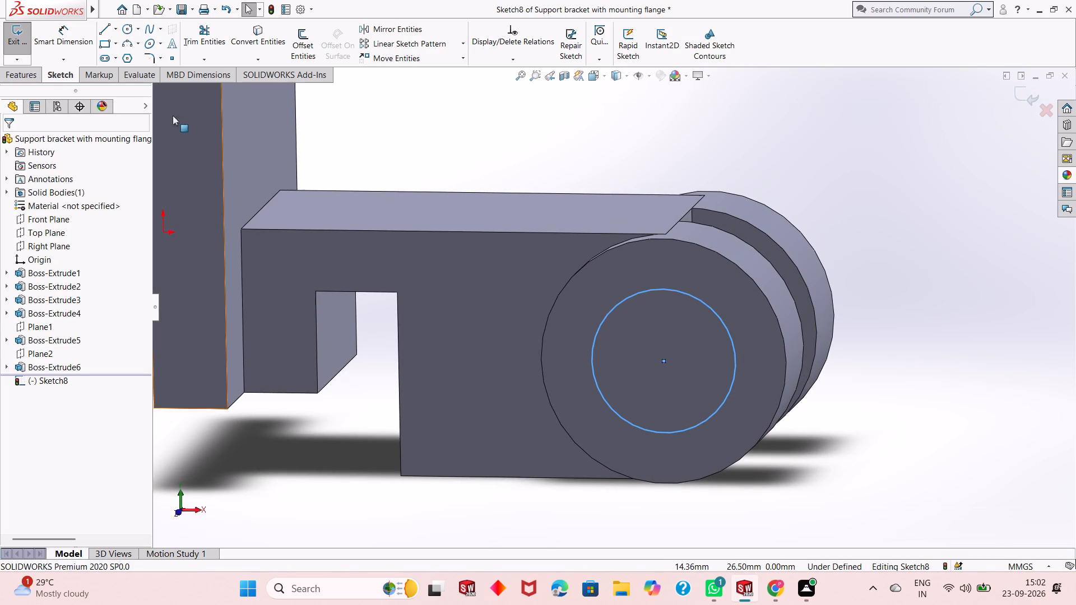
{"action": "left_click", "coordinate": [54, 34]}
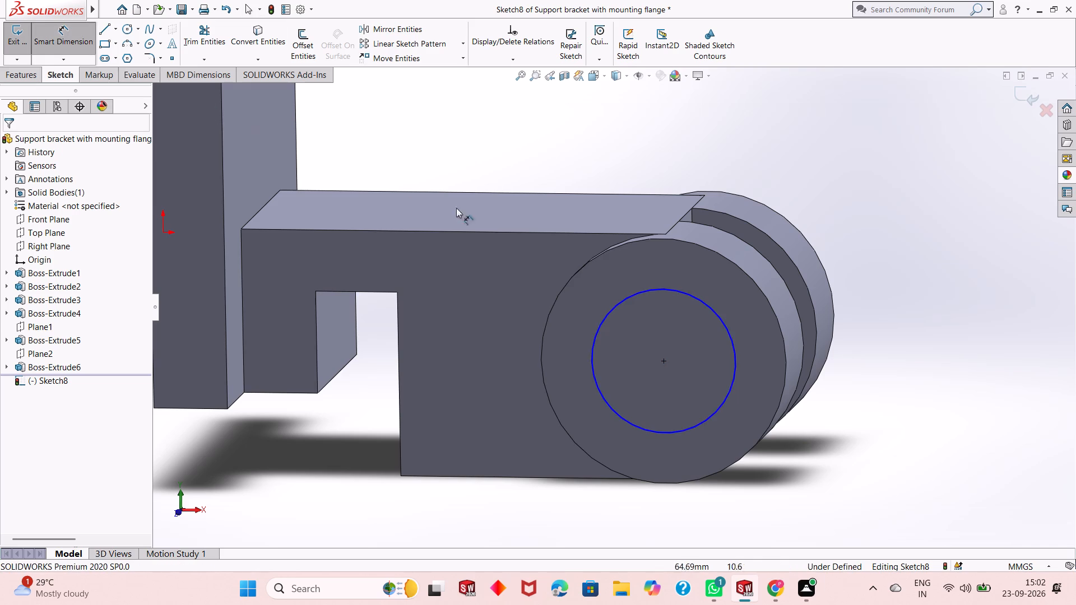
{"action": "left_click", "coordinate": [665, 289]}
{"action": "left_click", "coordinate": [873, 210]}
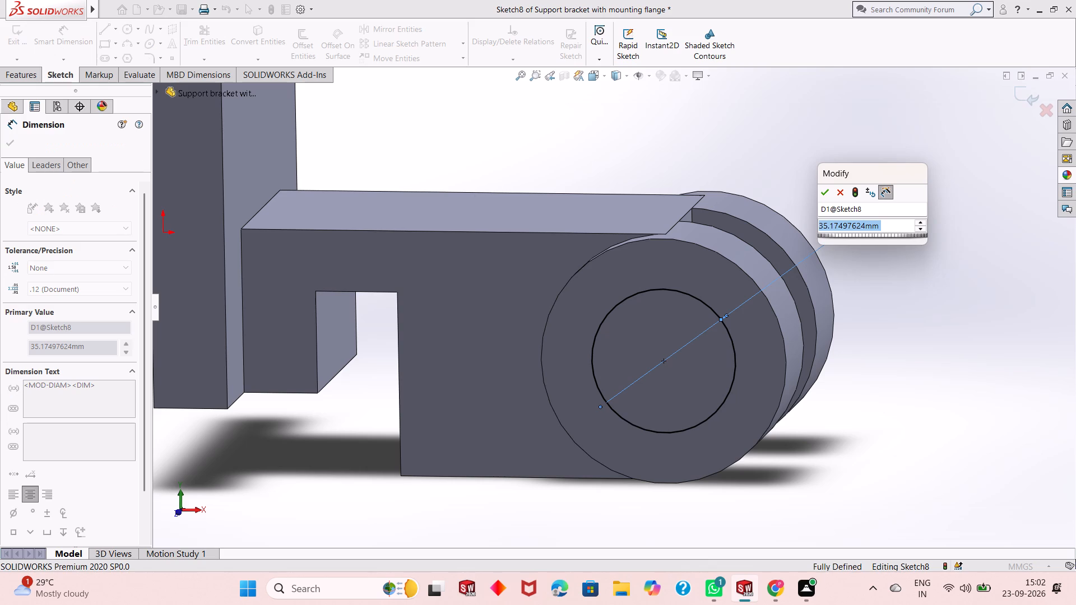
{"action": "type", "text": "36"}
{"action": "key", "text": "Return"}
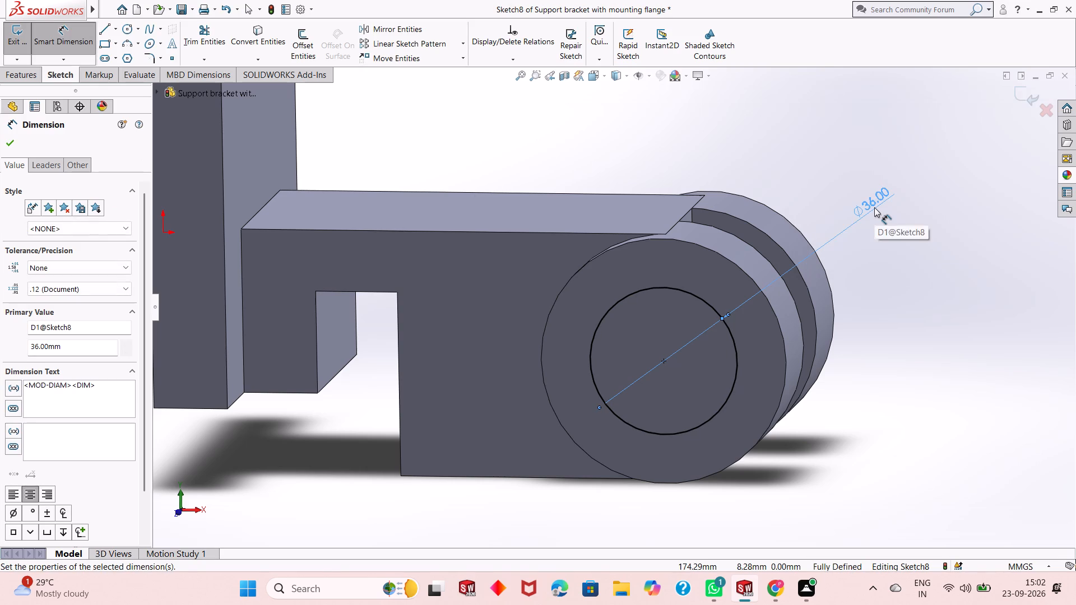
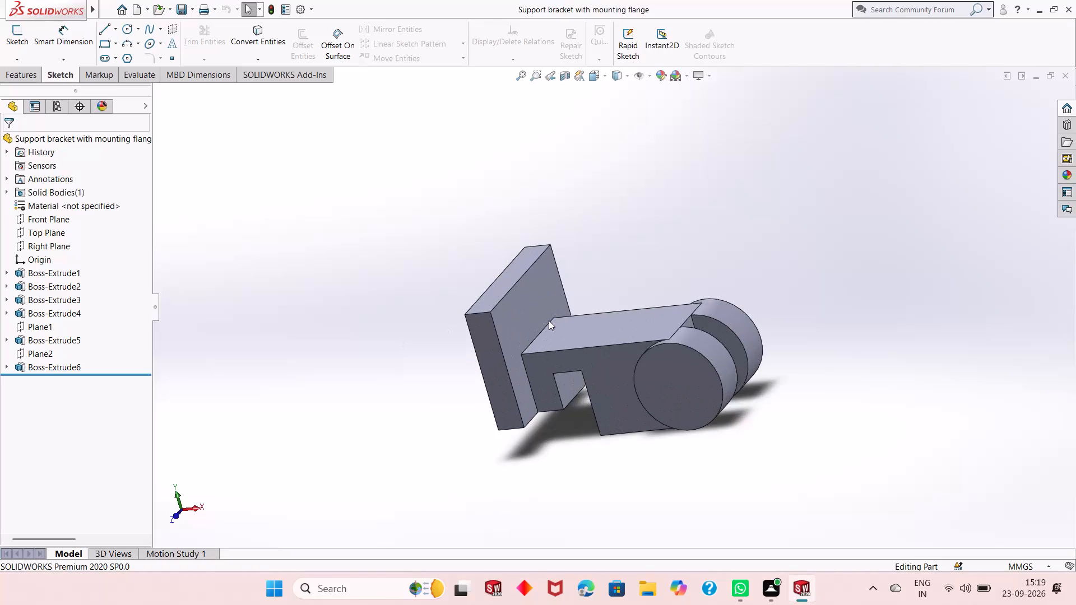
Start a new sketch on the outer flat face of the front cylindrical boss.
{"action": "scroll", "coordinate": [845, 373], "scroll_direction": "down", "scroll_amount": 3}
{"action": "middle_click_drag", "start_coordinate": [535, 394], "coordinate": [581, 296]}
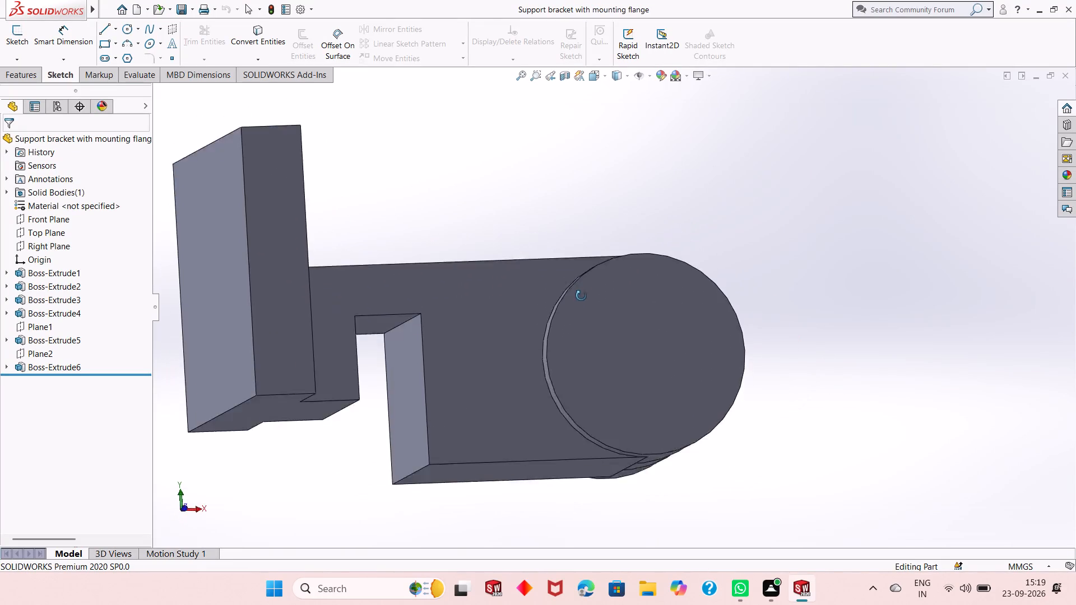
{"action": "middle_click_drag", "start_coordinate": [581, 296], "coordinate": [542, 322]}
{"action": "scroll", "coordinate": [542, 322], "scroll_direction": "up", "scroll_amount": 1}
{"action": "left_click", "coordinate": [605, 341]}
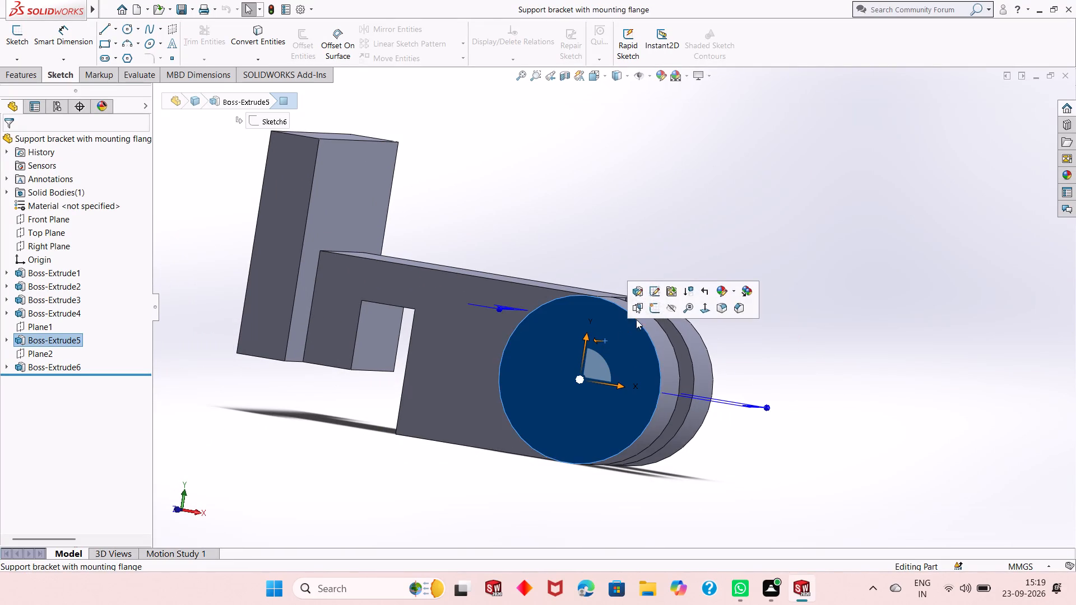
{"action": "left_click", "coordinate": [654, 309]}
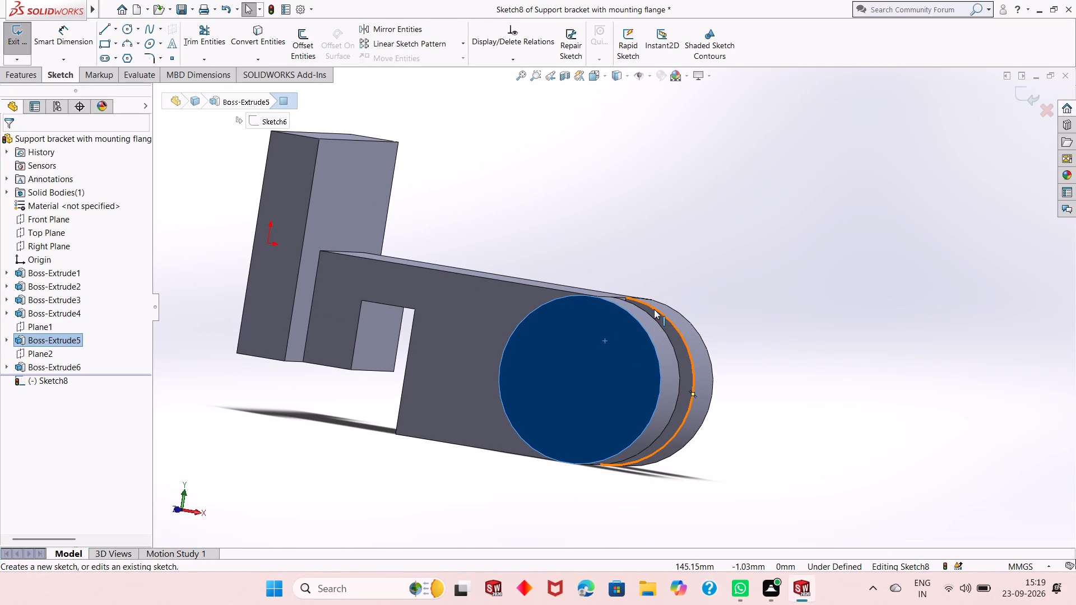
Sketch a circle of about 18.1 mm radius, concentric with the boss, viewed normal to its face.
{"action": "key", "text": "ctrl+8"}
{"action": "scroll", "coordinate": [655, 309], "scroll_direction": "up", "scroll_amount": 2}
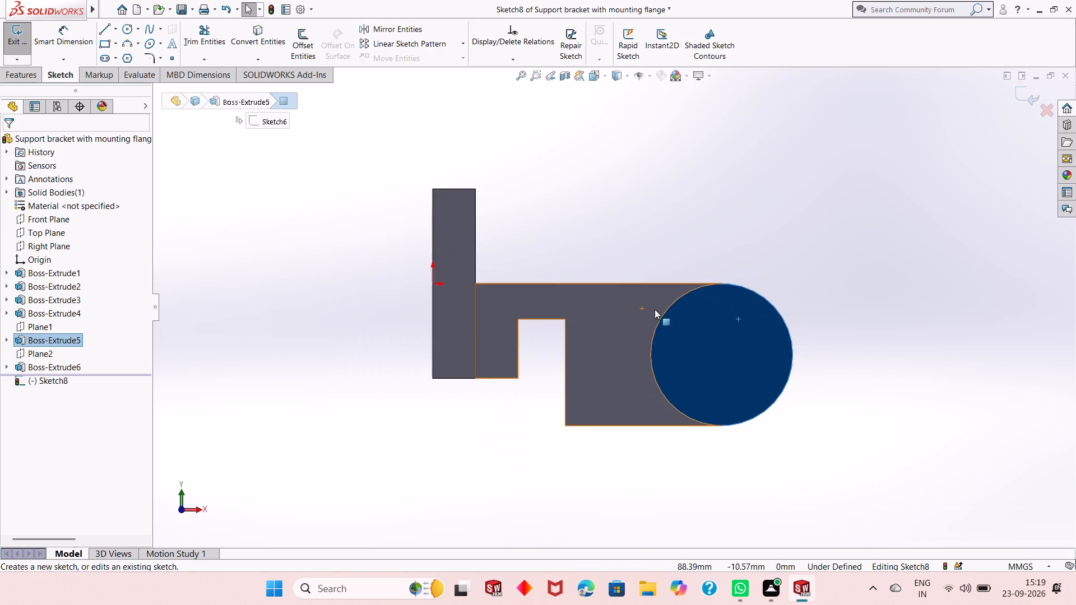
{"action": "scroll", "coordinate": [803, 398], "scroll_direction": "down", "scroll_amount": 1}
{"action": "left_click", "coordinate": [802, 328]}
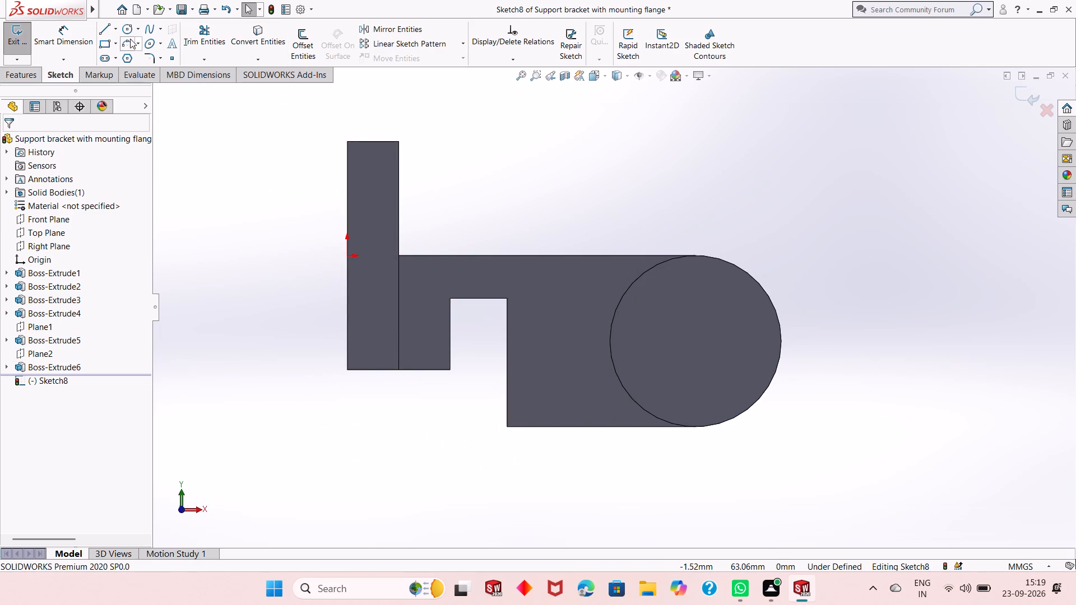
{"action": "left_click", "coordinate": [126, 27]}
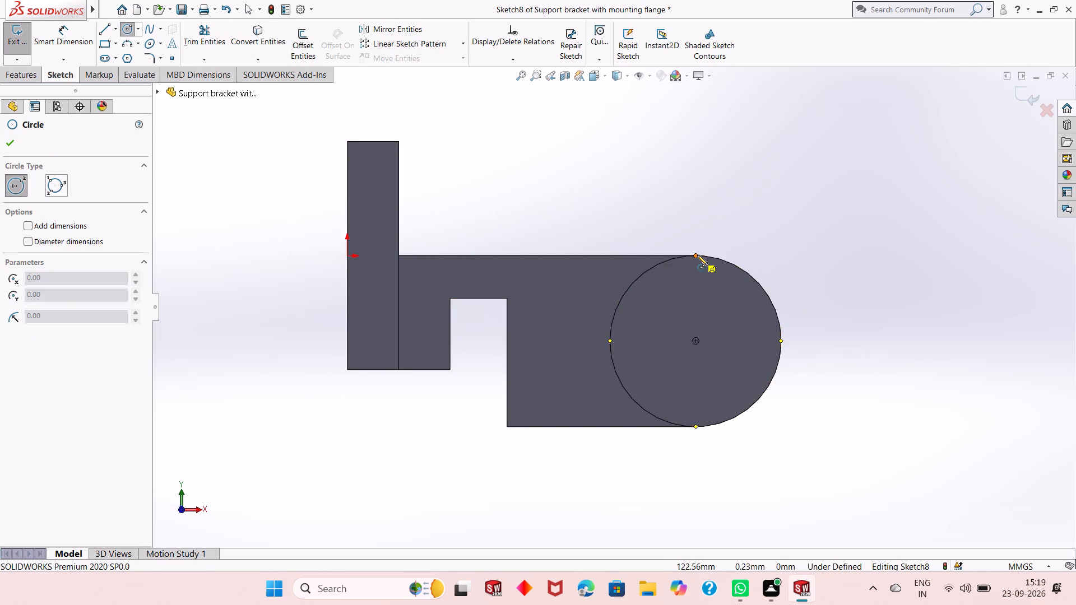
{"action": "left_click", "coordinate": [697, 340]}
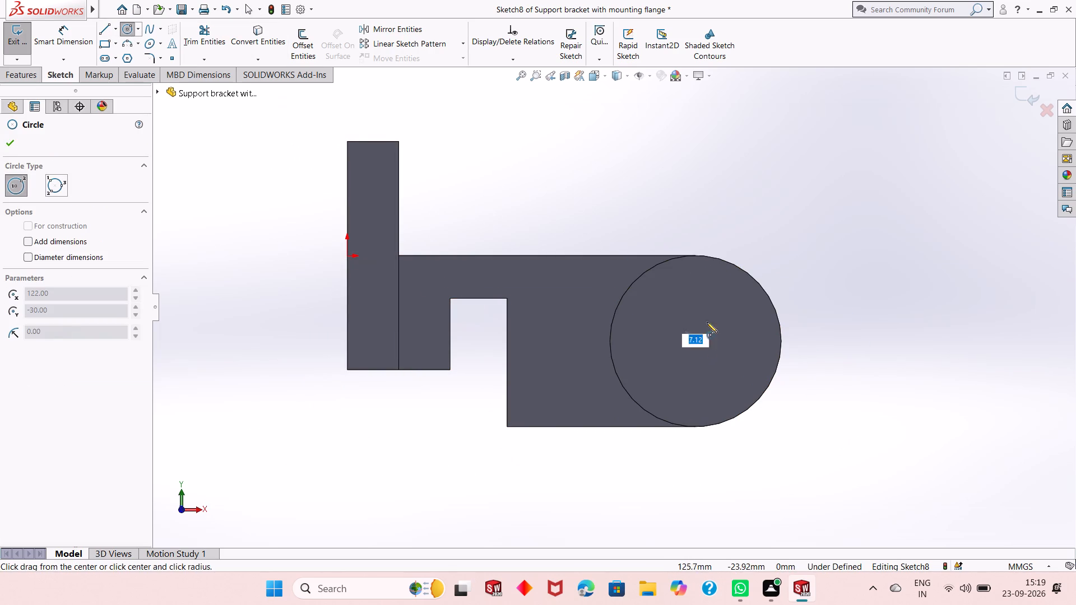
{"action": "left_click", "coordinate": [724, 298]}
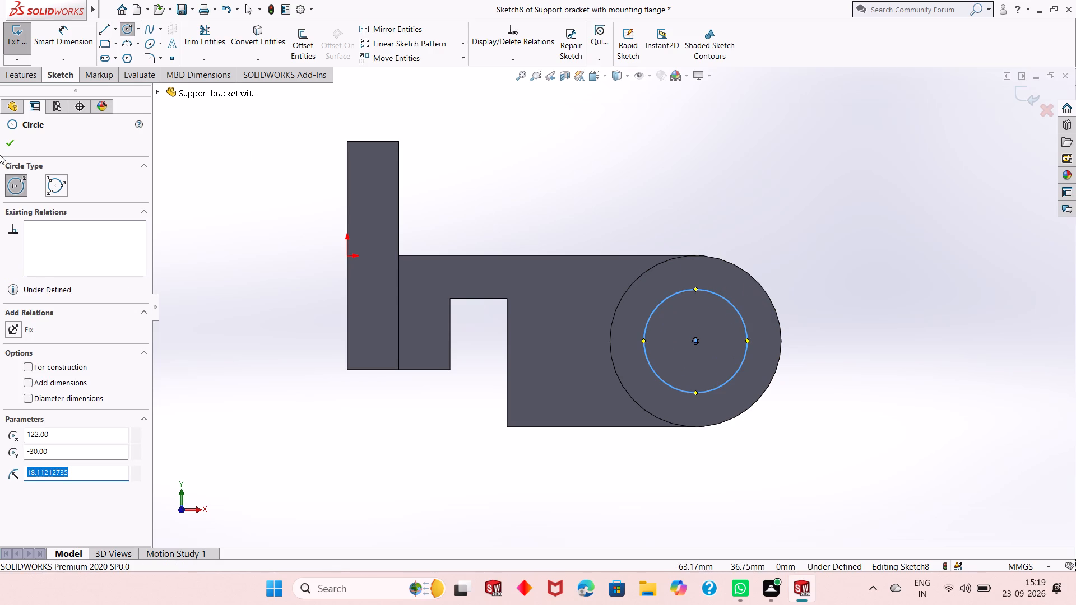
{"action": "left_click", "coordinate": [10, 144]}
Dimension the concentric circle's diameter at 36 mm.
{"action": "left_click", "coordinate": [60, 47]}
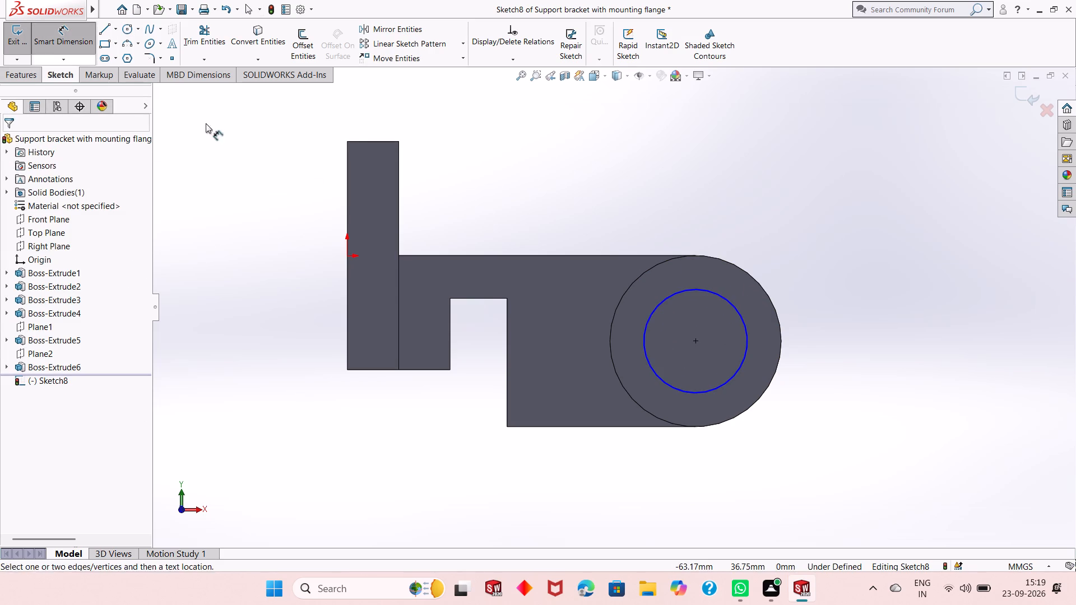
{"action": "left_click", "coordinate": [665, 380]}
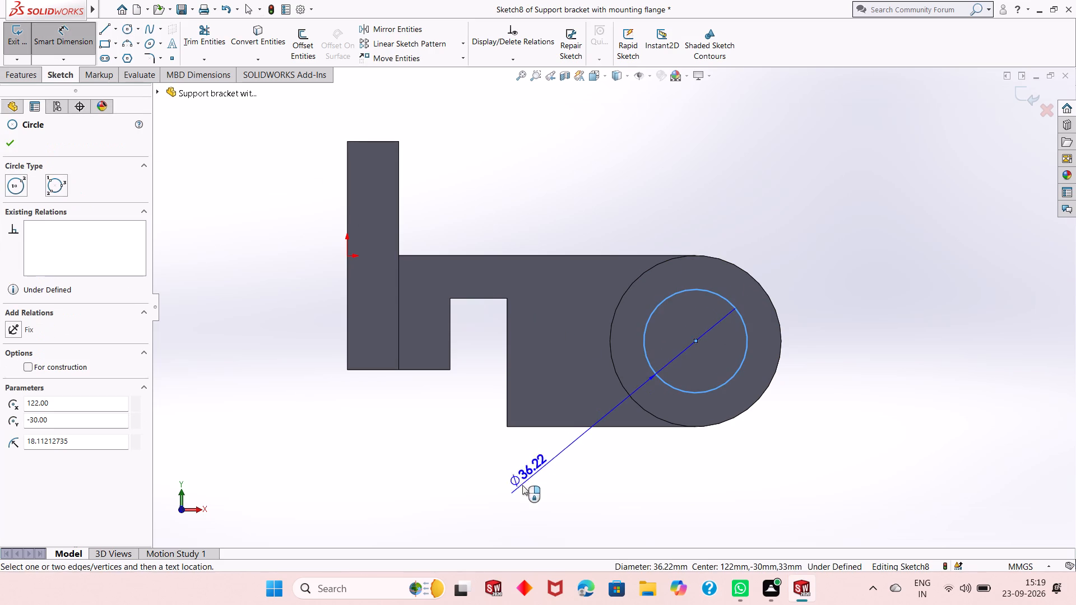
{"action": "left_click", "coordinate": [509, 496]}
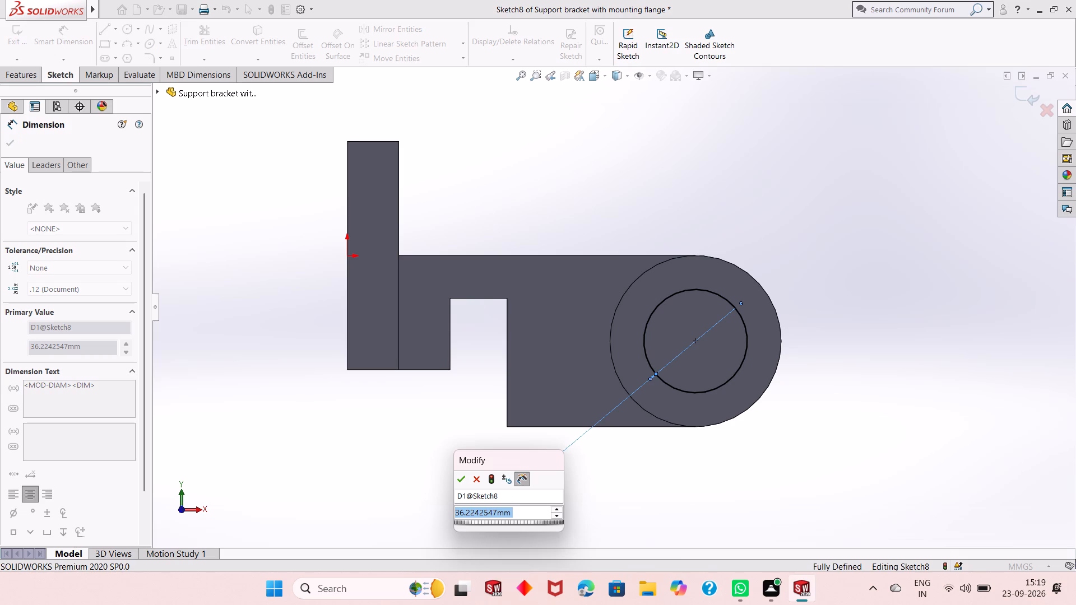
{"action": "type", "text": "36"}
{"action": "key", "text": "Return"}
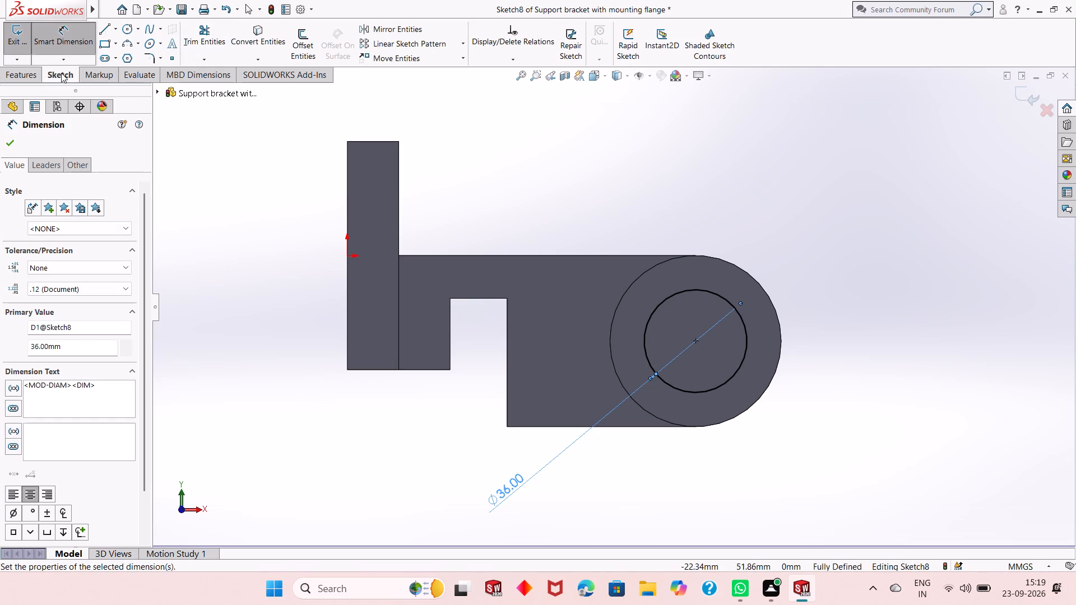
{"action": "left_click", "coordinate": [8, 149]}
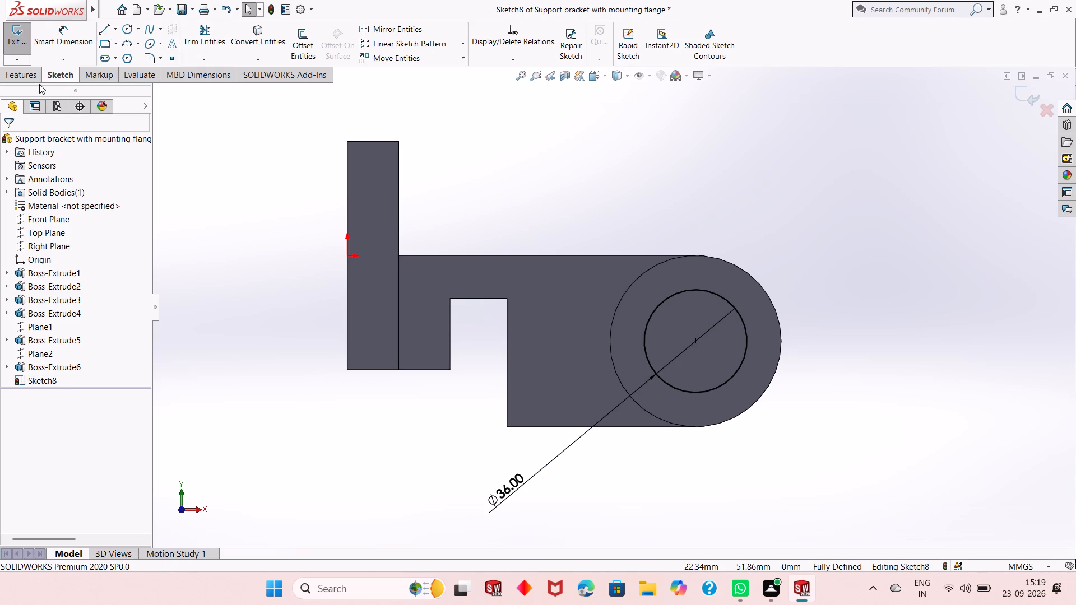
Cut-extrude the 36 mm circle with the Through All end condition, boring through both cylindrical bosses.
{"action": "left_click", "coordinate": [38, 81]}
{"action": "left_click", "coordinate": [206, 45]}
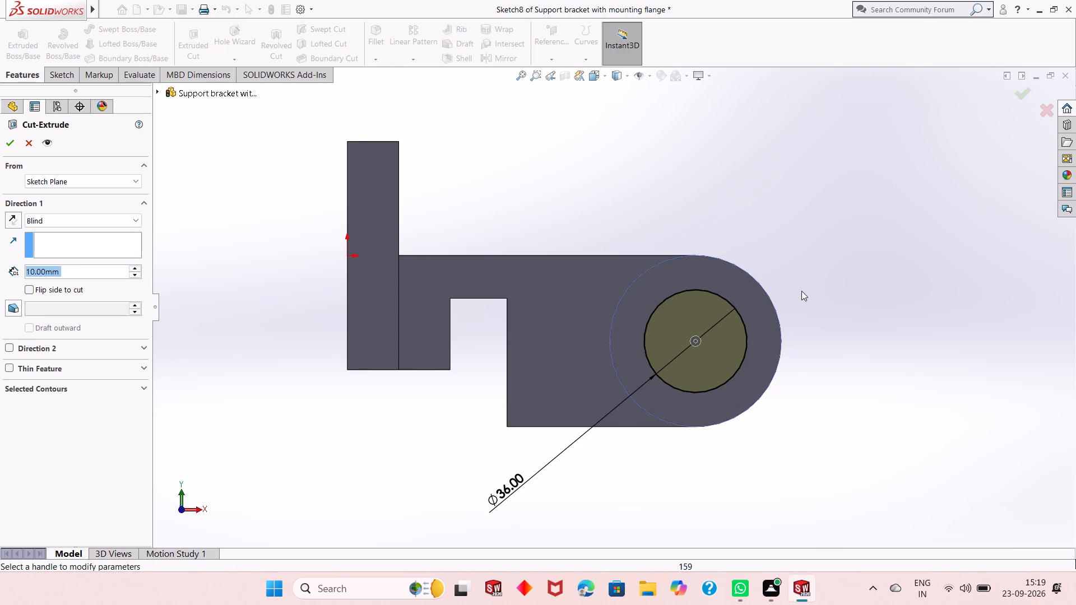
{"action": "middle_click_drag", "start_coordinate": [803, 292], "coordinate": [743, 336]}
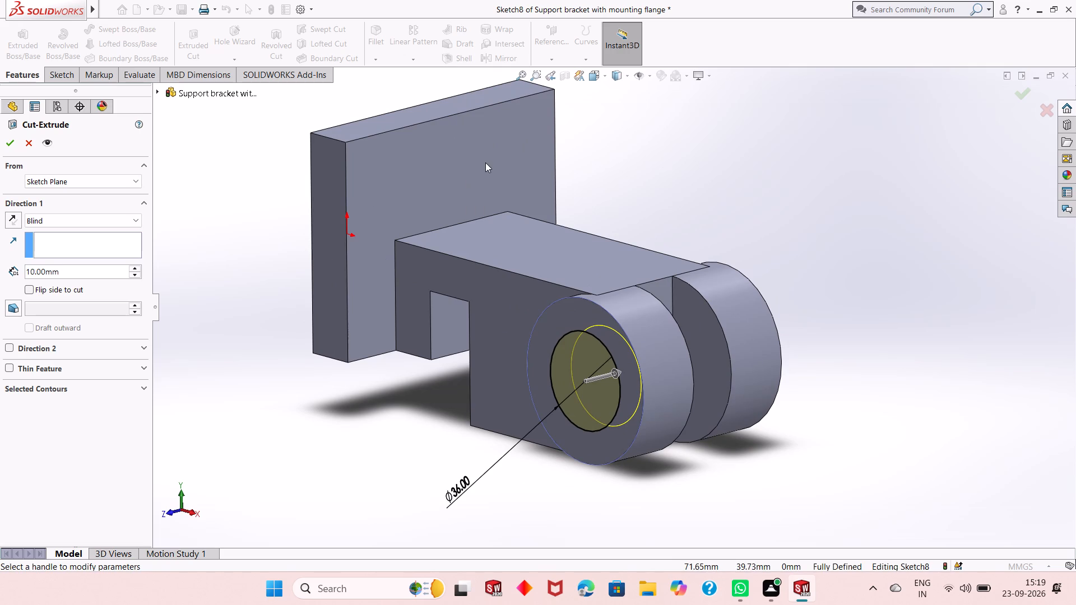
{"action": "middle_click_drag", "start_coordinate": [616, 464], "coordinate": [463, 494]}
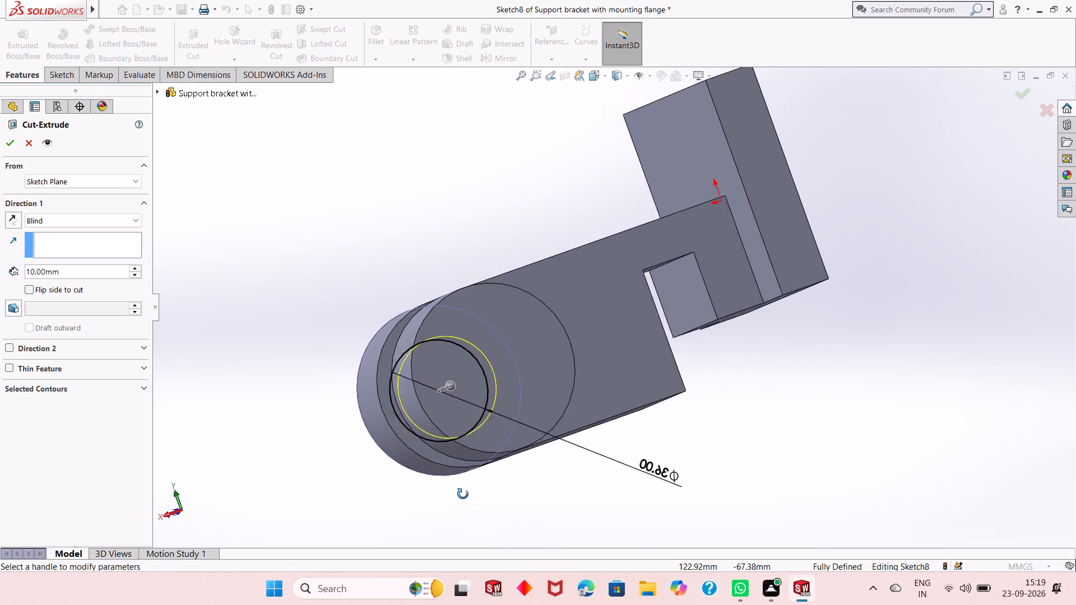
{"action": "middle_click_drag", "start_coordinate": [463, 494], "coordinate": [534, 567]}
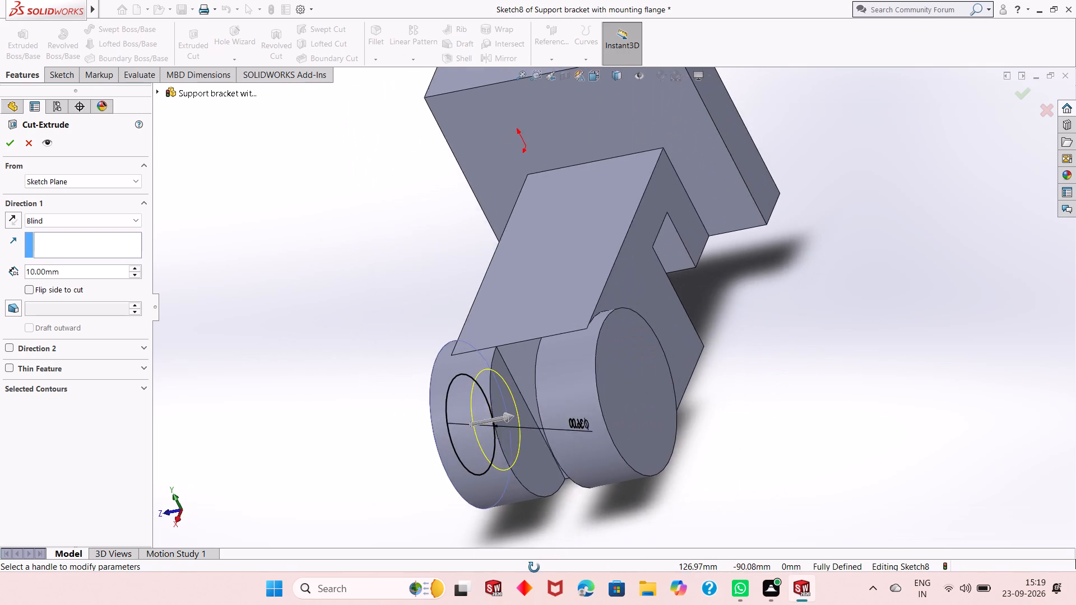
{"action": "middle_click_drag", "start_coordinate": [534, 567], "coordinate": [704, 378]}
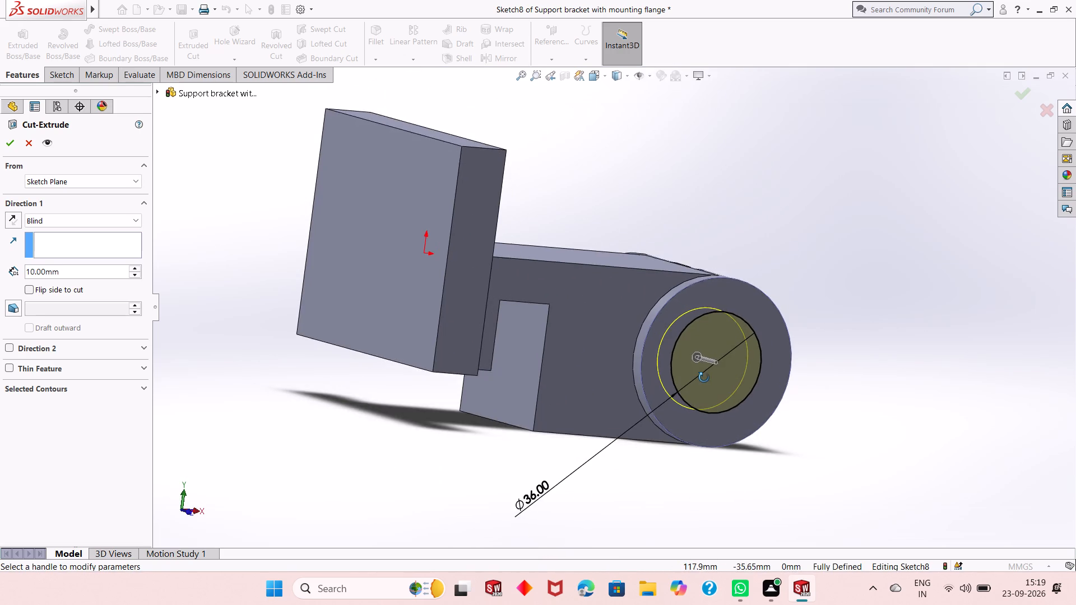
{"action": "middle_click_drag", "start_coordinate": [704, 378], "coordinate": [694, 405]}
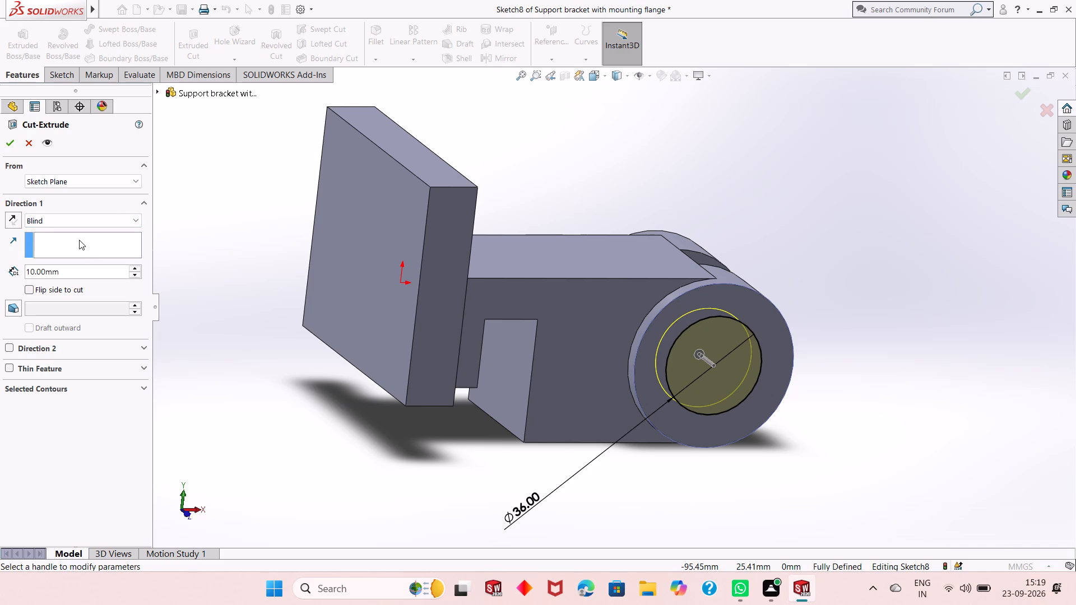
{"action": "middle_click_drag", "start_coordinate": [638, 339], "coordinate": [465, 425]}
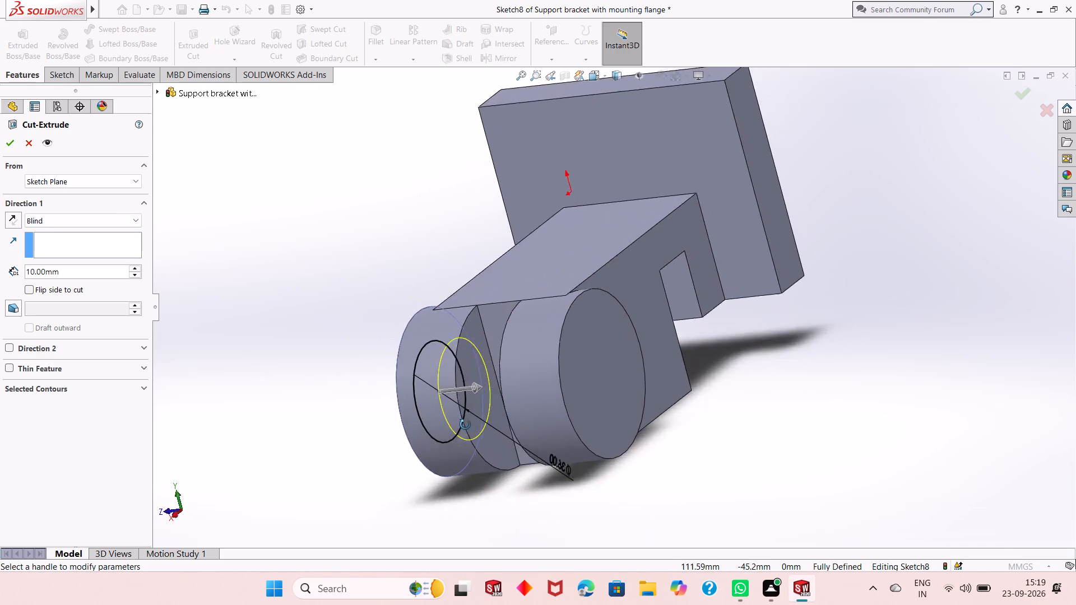
{"action": "middle_click_drag", "start_coordinate": [465, 425], "coordinate": [472, 444]}
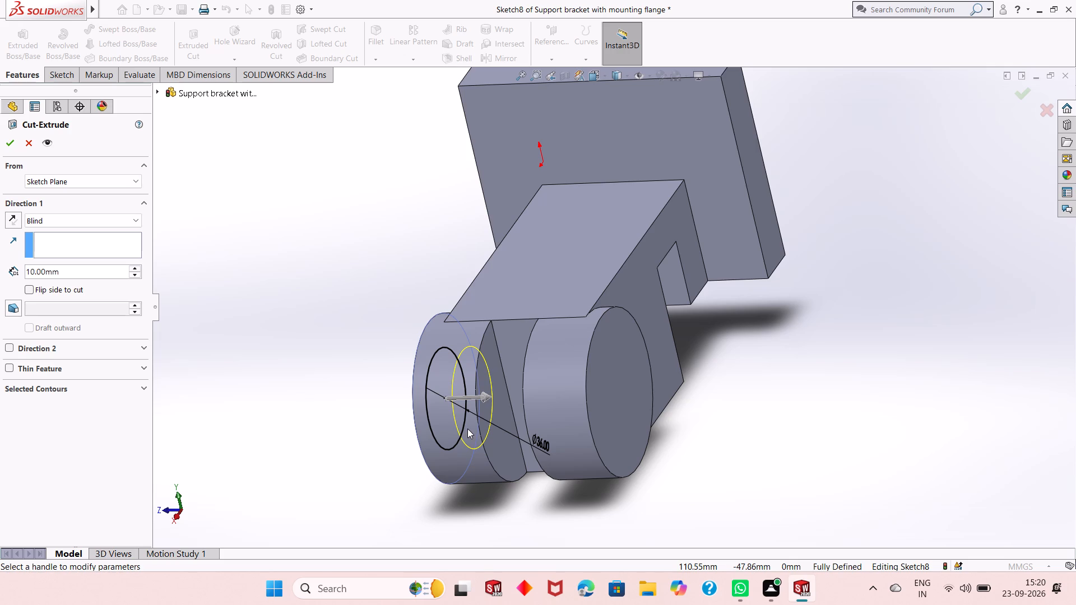
{"action": "left_click", "coordinate": [87, 215]}
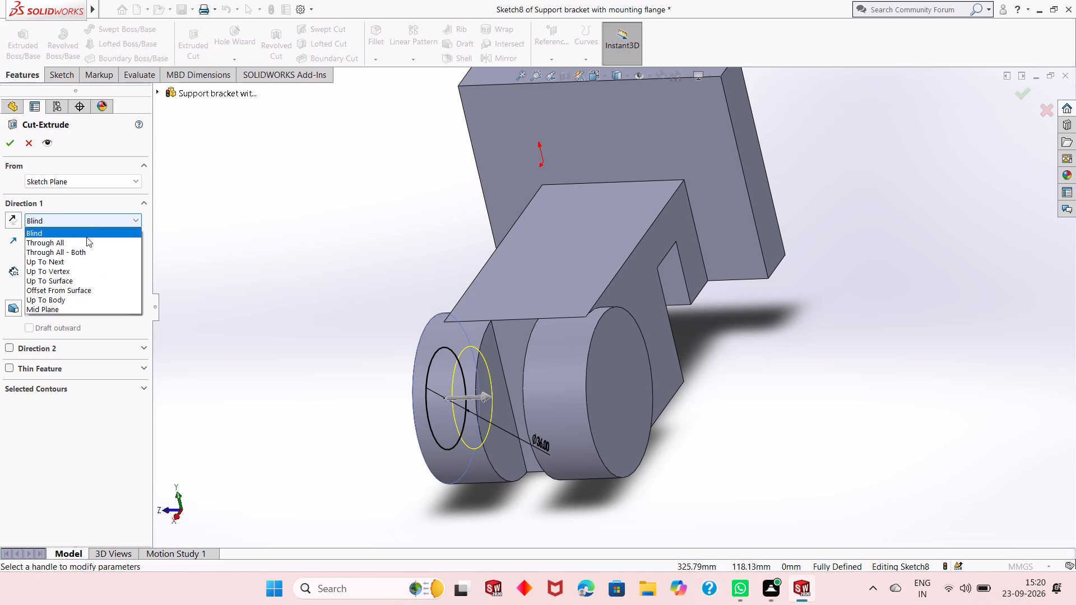
{"action": "left_click", "coordinate": [86, 243]}
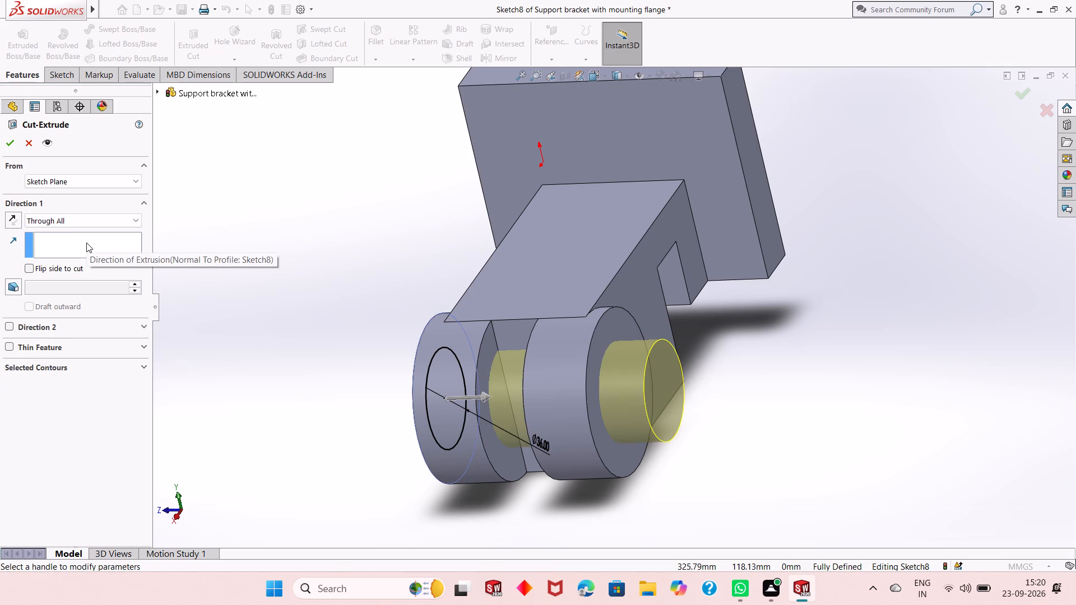
{"action": "middle_click_drag", "start_coordinate": [370, 373], "coordinate": [424, 348]}
{"action": "left_click", "coordinate": [3, 144]}
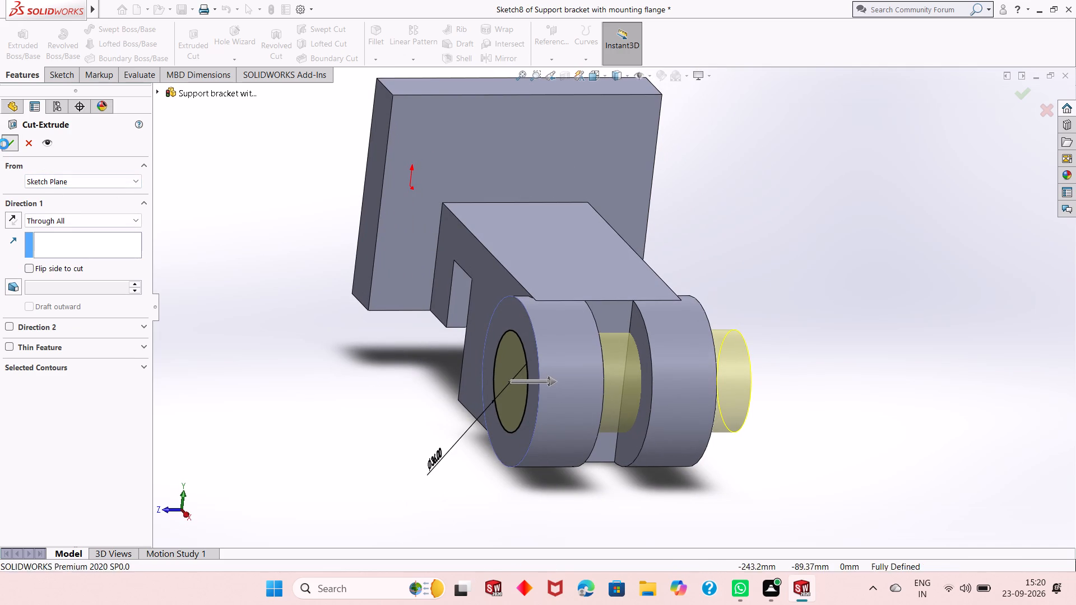
Examine the bored bosses, the gap between them and the notched arm from several angles.
{"action": "middle_click_drag", "start_coordinate": [389, 403], "coordinate": [446, 346]}
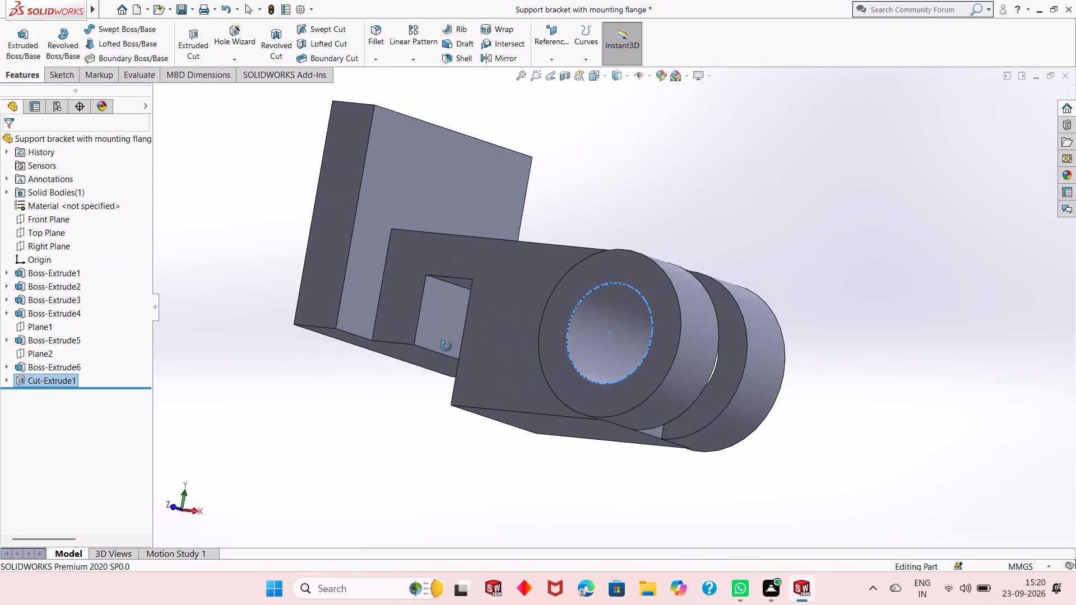
{"action": "middle_click_drag", "start_coordinate": [446, 346], "coordinate": [452, 435]}
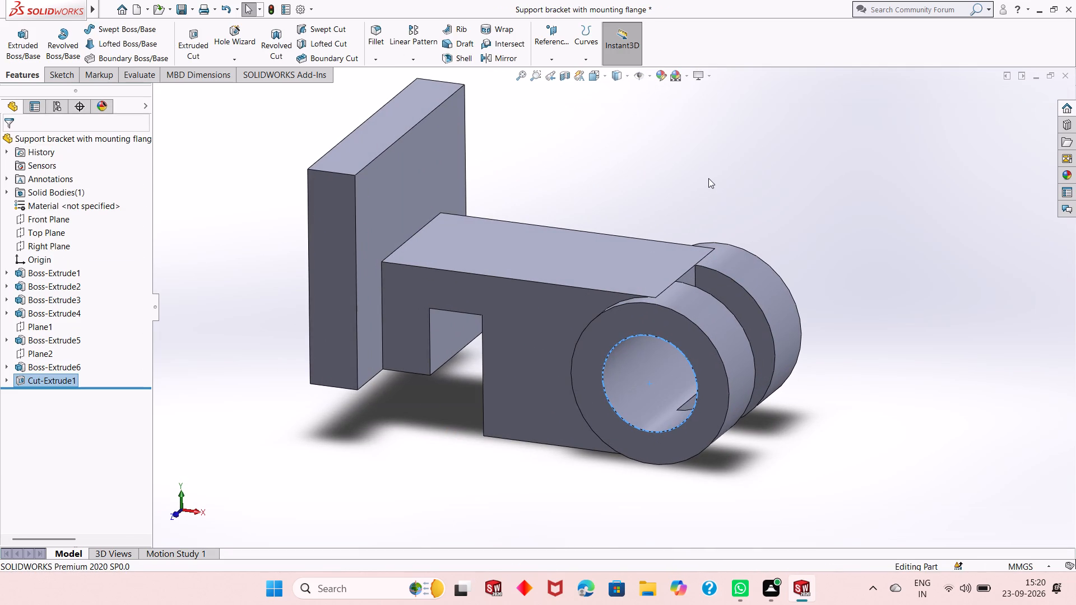
{"action": "left_click", "coordinate": [708, 178]}
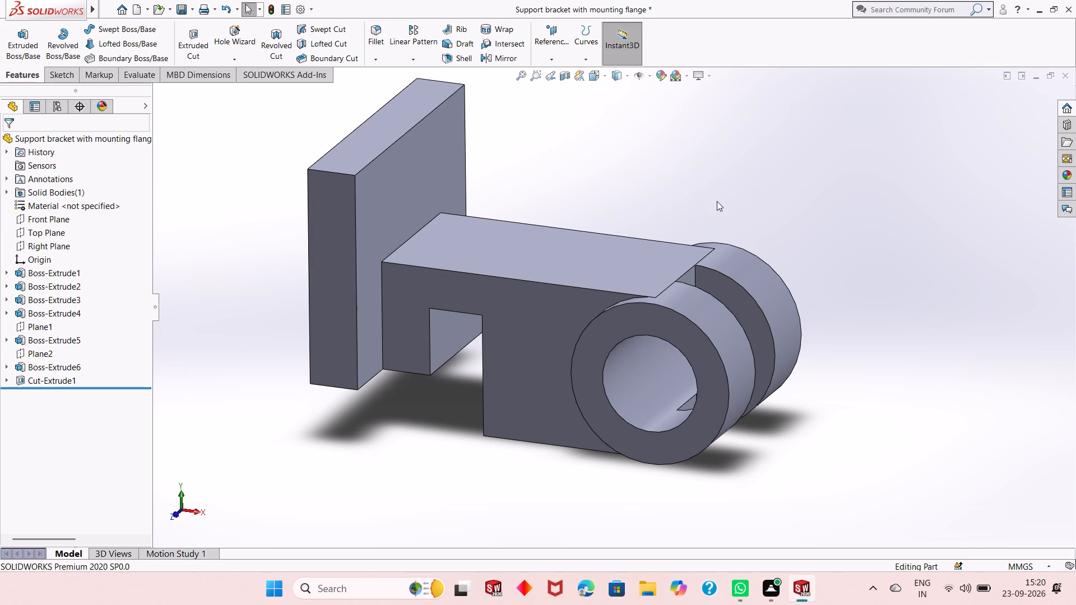
{"action": "scroll", "coordinate": [655, 363], "scroll_direction": "up", "scroll_amount": 1}
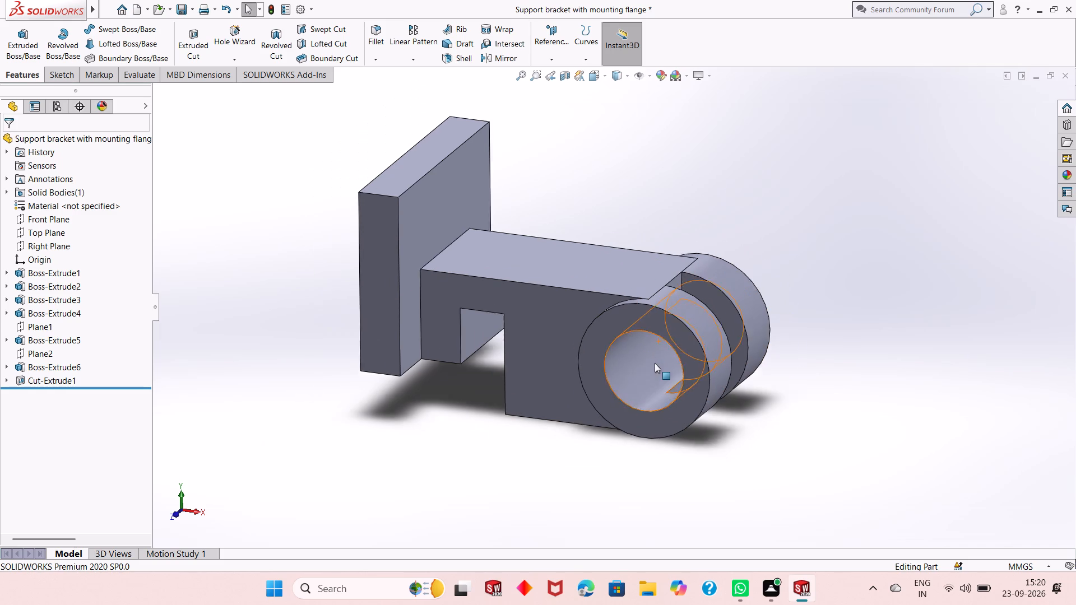
{"action": "scroll", "coordinate": [655, 363], "scroll_direction": "up", "scroll_amount": 1}
{"action": "middle_click_drag", "start_coordinate": [739, 439], "coordinate": [715, 467]}
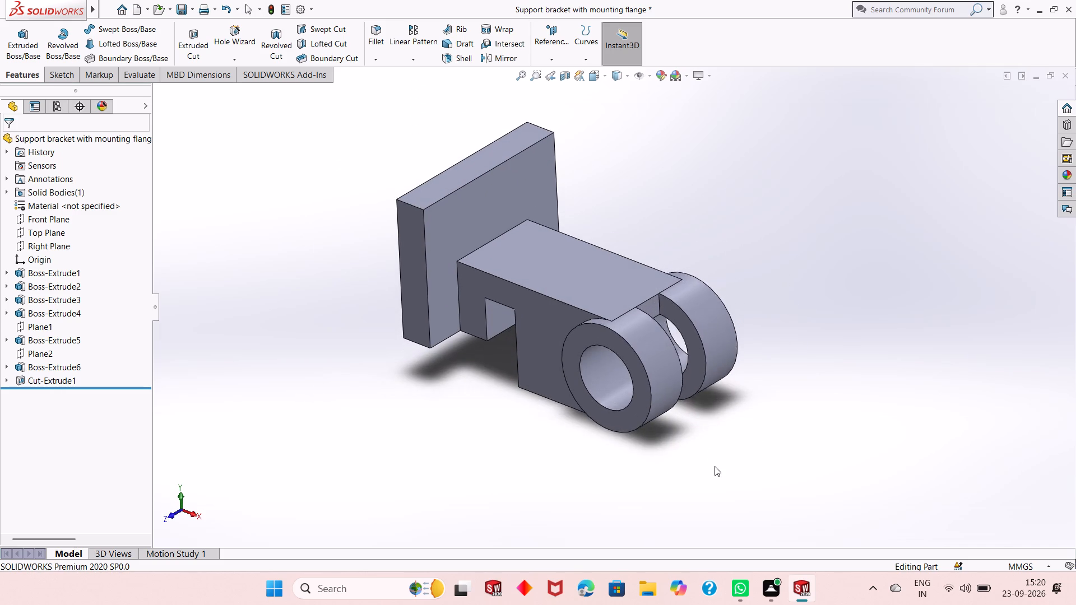
{"action": "scroll", "coordinate": [716, 296], "scroll_direction": "down", "scroll_amount": 1}
{"action": "middle_click_drag", "start_coordinate": [713, 412], "coordinate": [673, 413]}
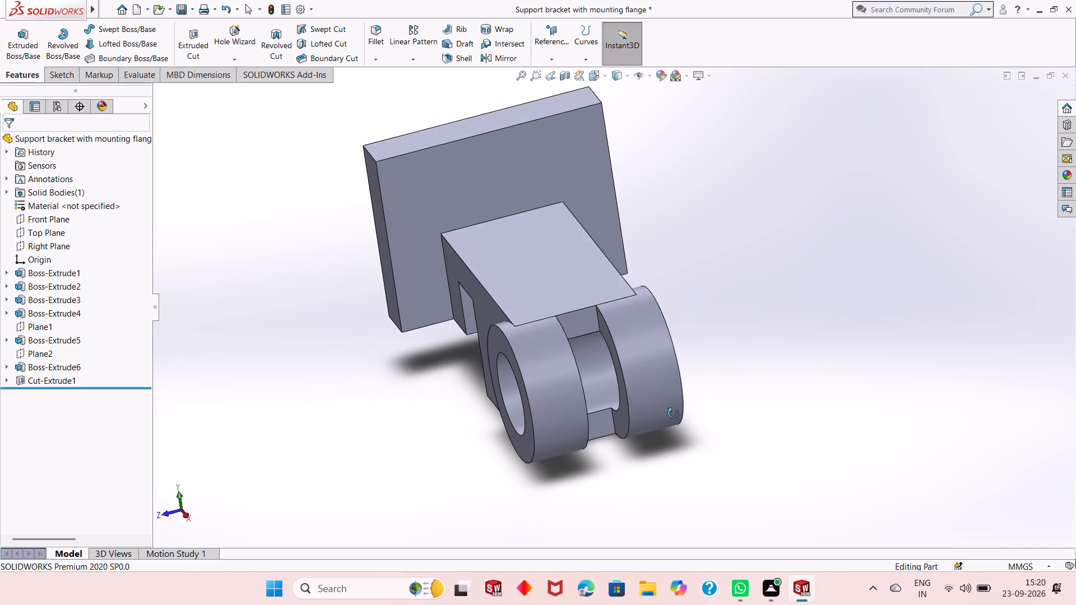
{"action": "middle_click_drag", "start_coordinate": [673, 413], "coordinate": [675, 422]}
{"action": "middle_click_drag", "start_coordinate": [620, 387], "coordinate": [636, 353]}
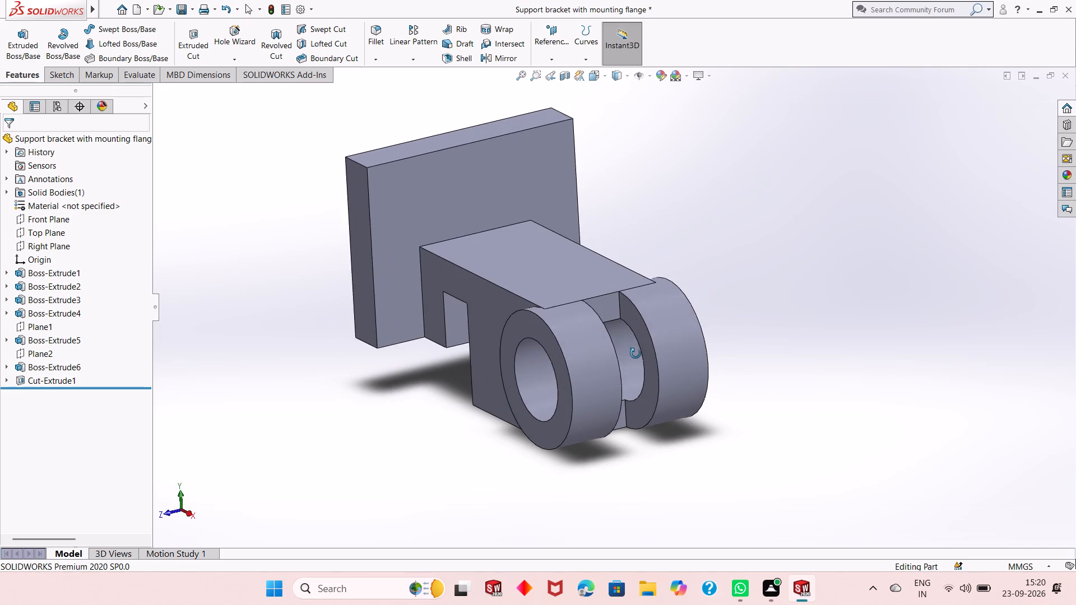
{"action": "middle_click_drag", "start_coordinate": [636, 353], "coordinate": [646, 360]}
{"action": "scroll", "coordinate": [646, 361], "scroll_direction": "up", "scroll_amount": 2}
{"action": "middle_click_drag", "start_coordinate": [729, 334], "coordinate": [745, 342]}
{"action": "scroll", "coordinate": [670, 313], "scroll_direction": "down", "scroll_amount": 3}
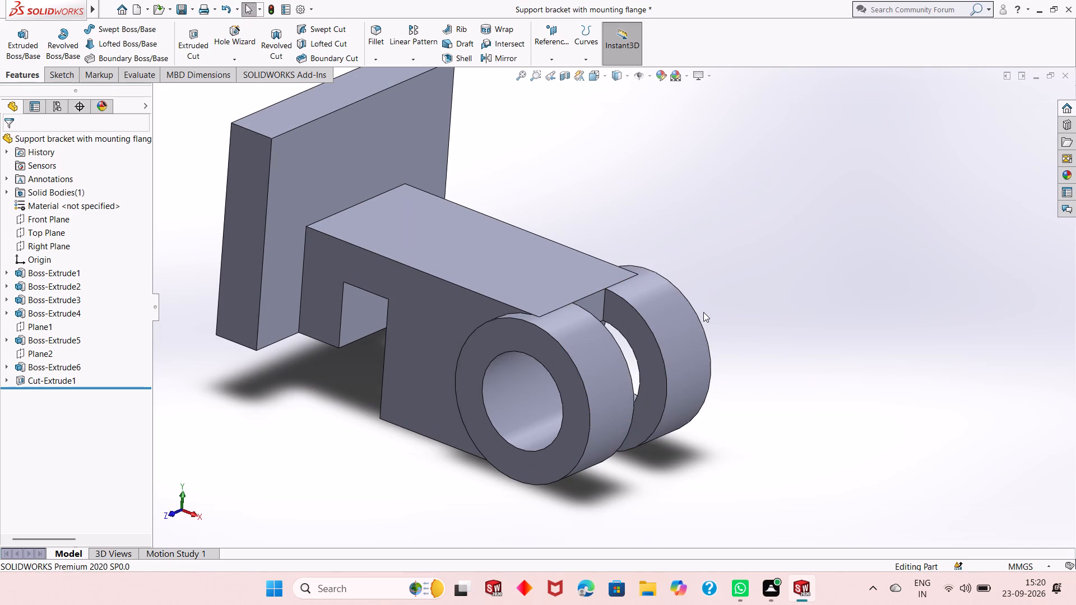
{"action": "scroll", "coordinate": [703, 312], "scroll_direction": "down", "scroll_amount": 2}
{"action": "scroll", "coordinate": [703, 312], "scroll_direction": "up", "scroll_amount": 4}
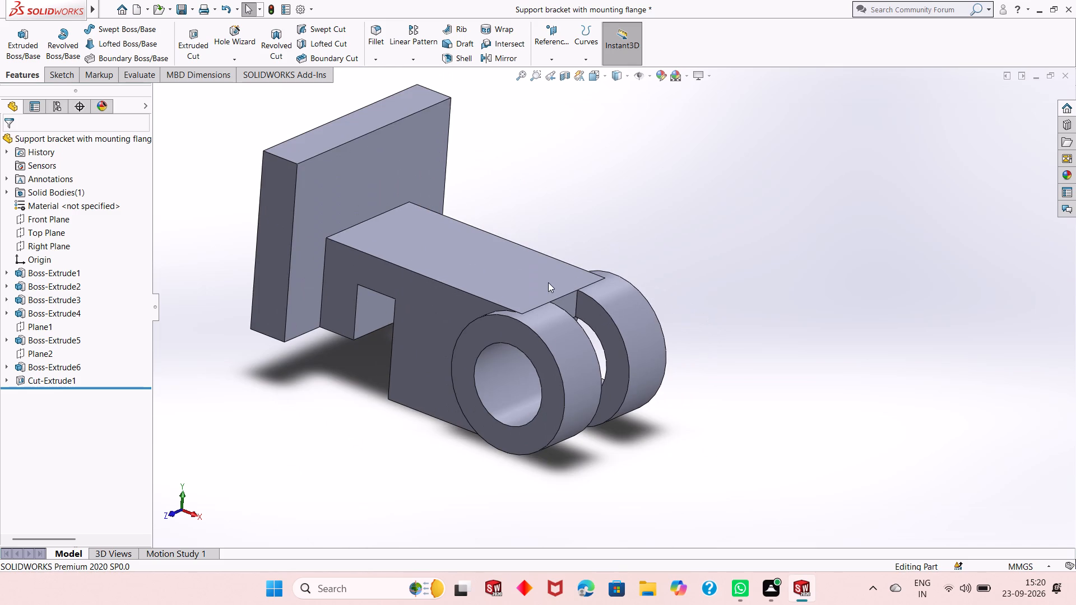
{"action": "scroll", "coordinate": [547, 282], "scroll_direction": "down", "scroll_amount": 1}
{"action": "scroll", "coordinate": [595, 409], "scroll_direction": "up", "scroll_amount": 1}
{"action": "scroll", "coordinate": [407, 268], "scroll_direction": "down", "scroll_amount": 2}
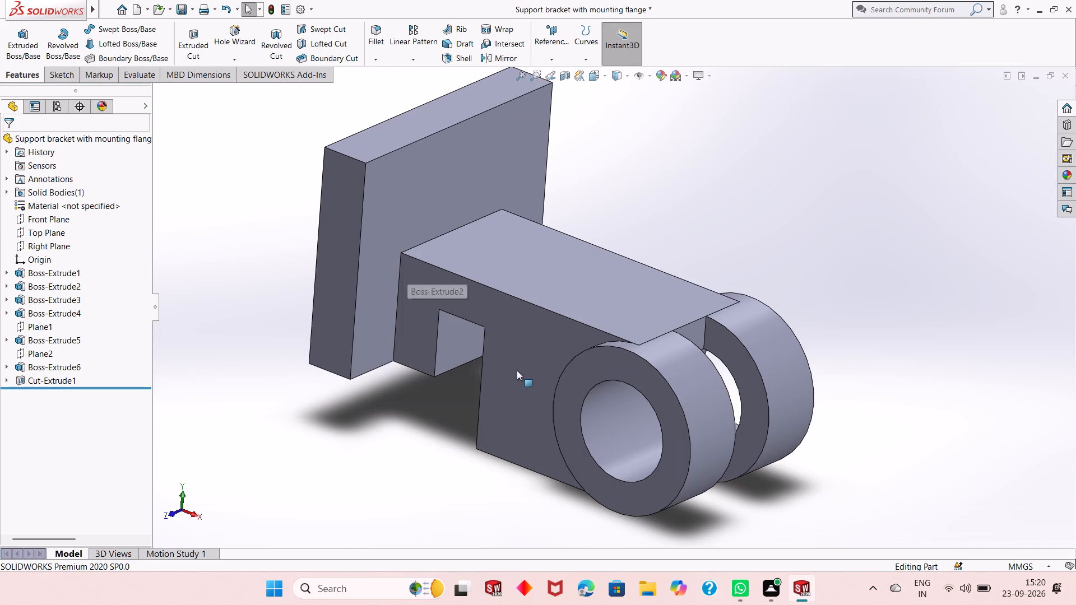
{"action": "middle_click_drag", "start_coordinate": [520, 379], "coordinate": [502, 361]}
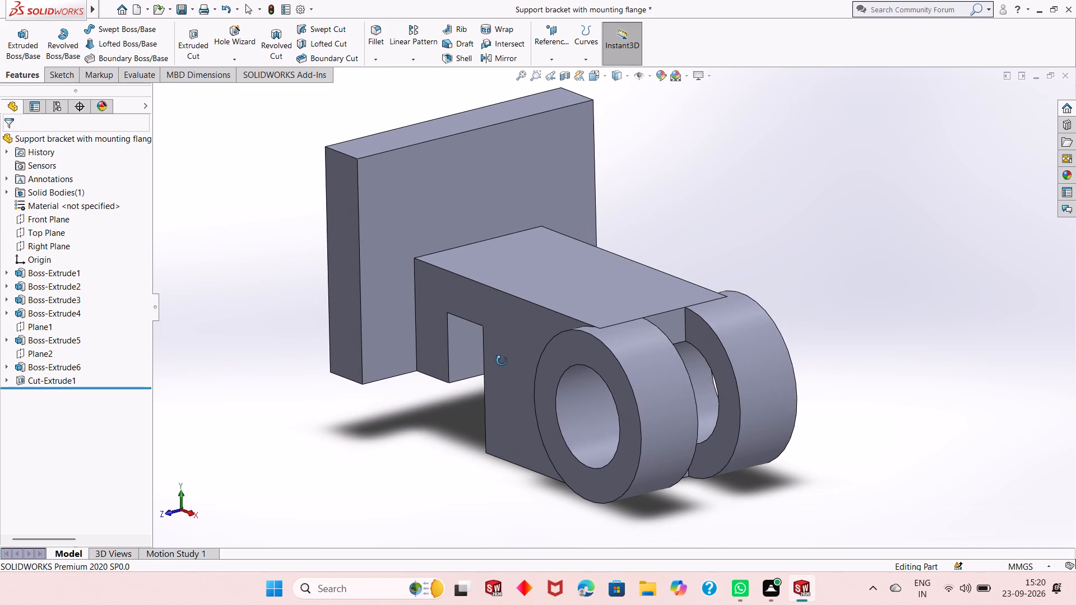
Examine the bored bosses, the gap between them and the notched arm from both sides.
{"action": "middle_click_drag", "start_coordinate": [502, 361], "coordinate": [481, 325]}
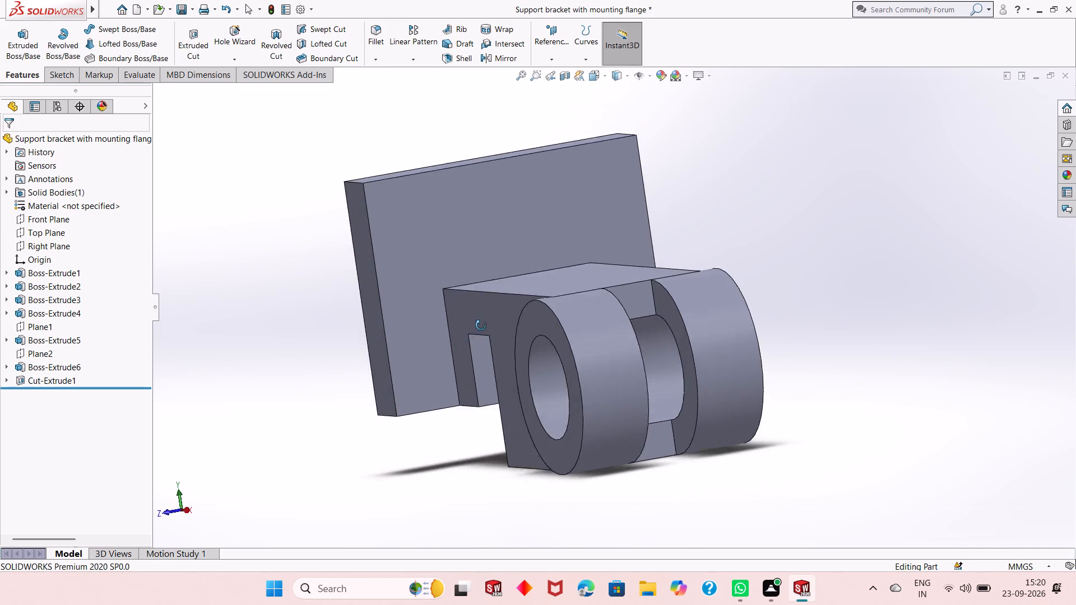
{"action": "middle_click_drag", "start_coordinate": [481, 325], "coordinate": [382, 387]}
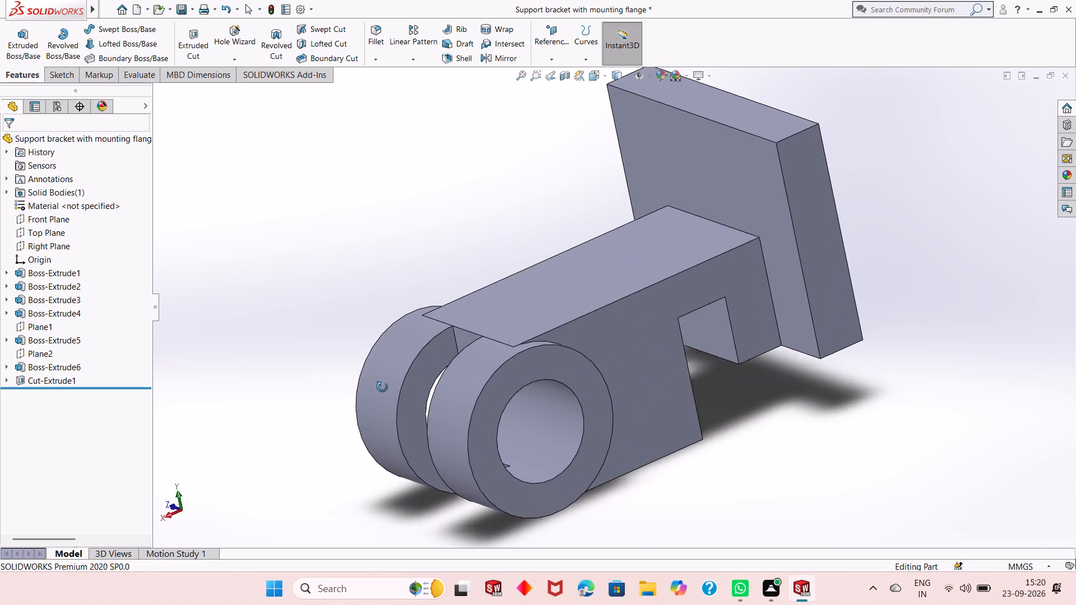
{"action": "middle_click_drag", "start_coordinate": [382, 387], "coordinate": [372, 347]}
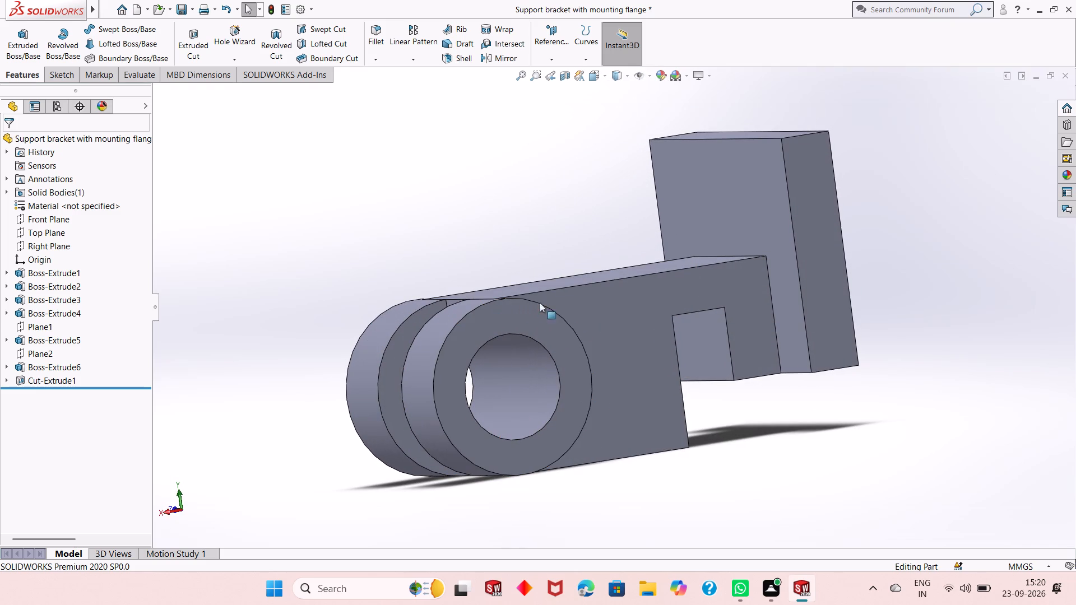
{"action": "middle_click_drag", "start_coordinate": [586, 332], "coordinate": [519, 329]}
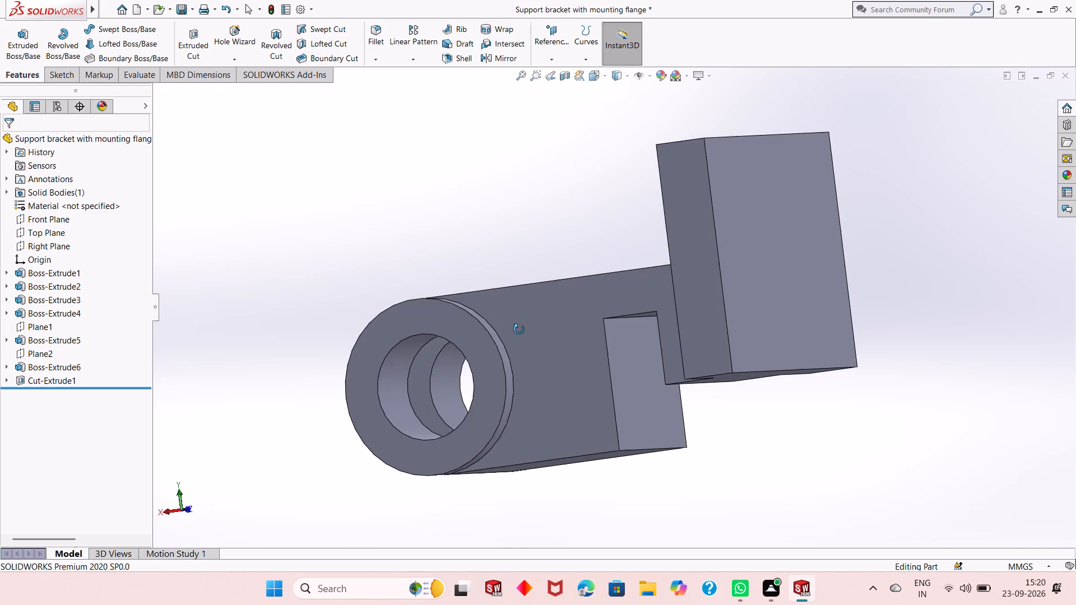
{"action": "middle_click_drag", "start_coordinate": [519, 329], "coordinate": [540, 324]}
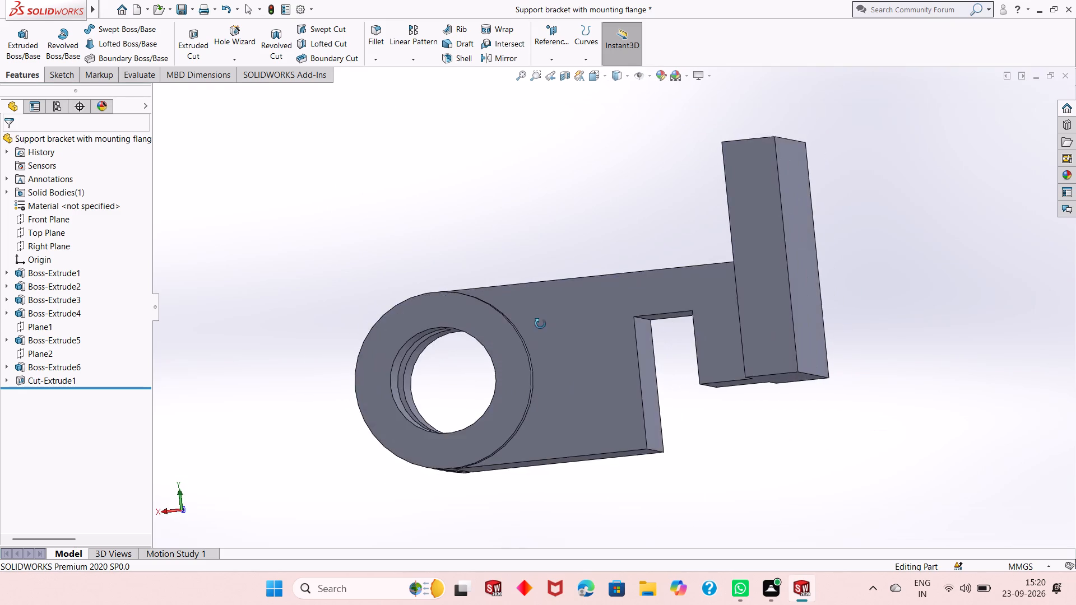
{"action": "middle_click_drag", "start_coordinate": [540, 324], "coordinate": [554, 388]}
{"action": "scroll", "coordinate": [553, 318], "scroll_direction": "down", "scroll_amount": 2}
{"action": "middle_click_drag", "start_coordinate": [563, 393], "coordinate": [569, 352]}
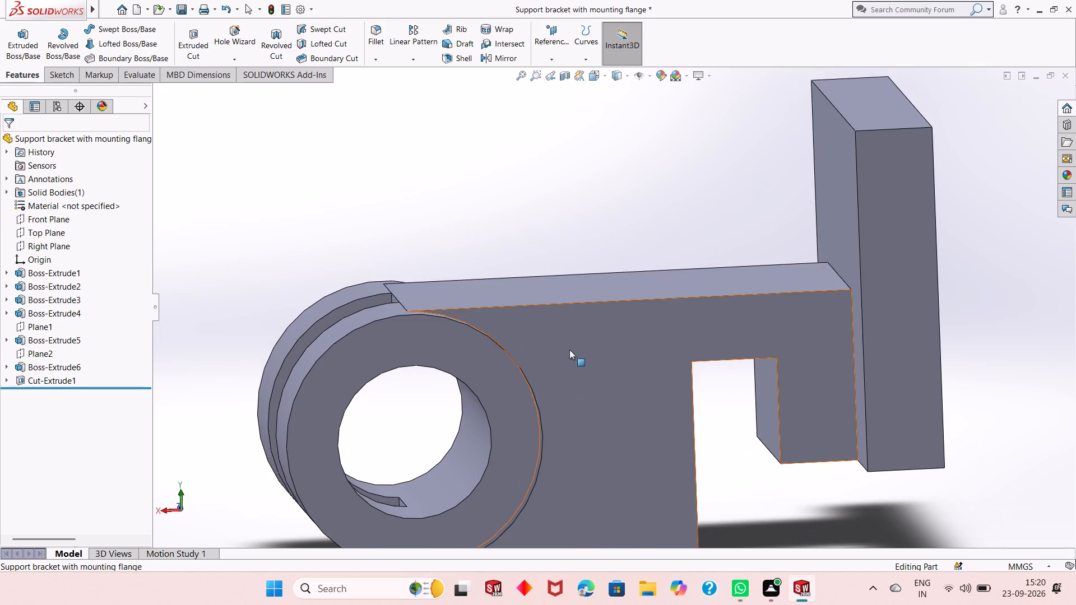
{"action": "scroll", "coordinate": [569, 349], "scroll_direction": "up", "scroll_amount": 2}
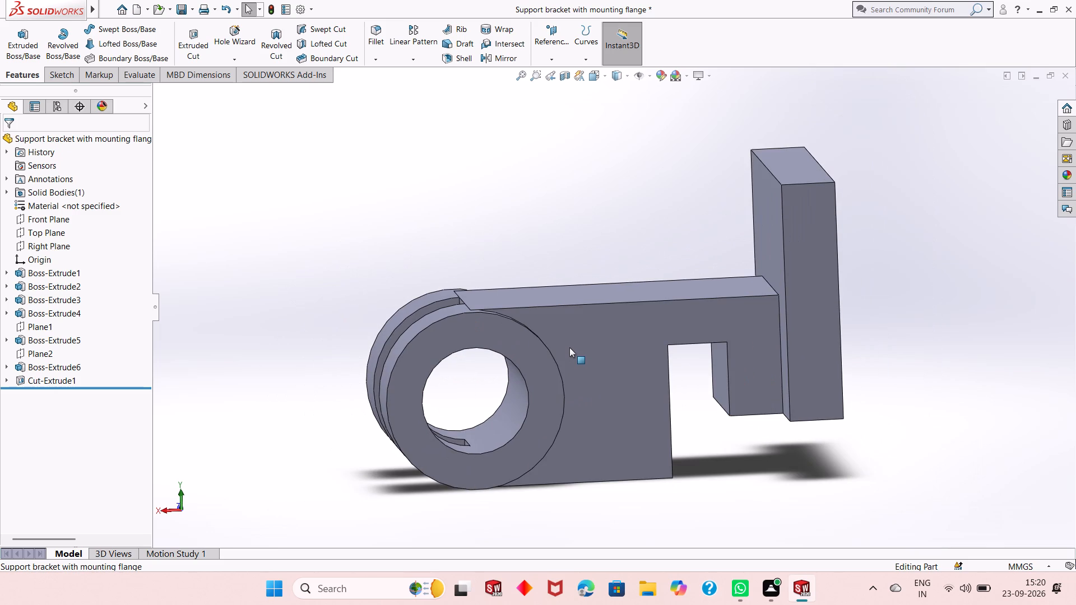
Open a new sketch on the arm's top planar face, viewed normal to it.
{"action": "middle_click_drag", "start_coordinate": [541, 240], "coordinate": [544, 322]}
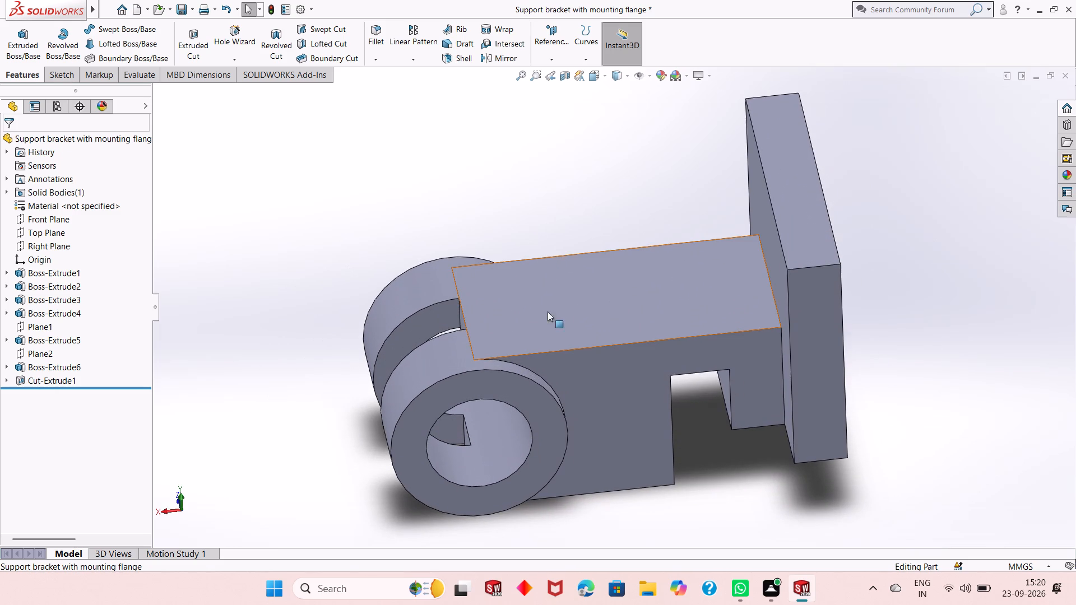
{"action": "left_click", "coordinate": [560, 300]}
{"action": "left_click", "coordinate": [606, 273]}
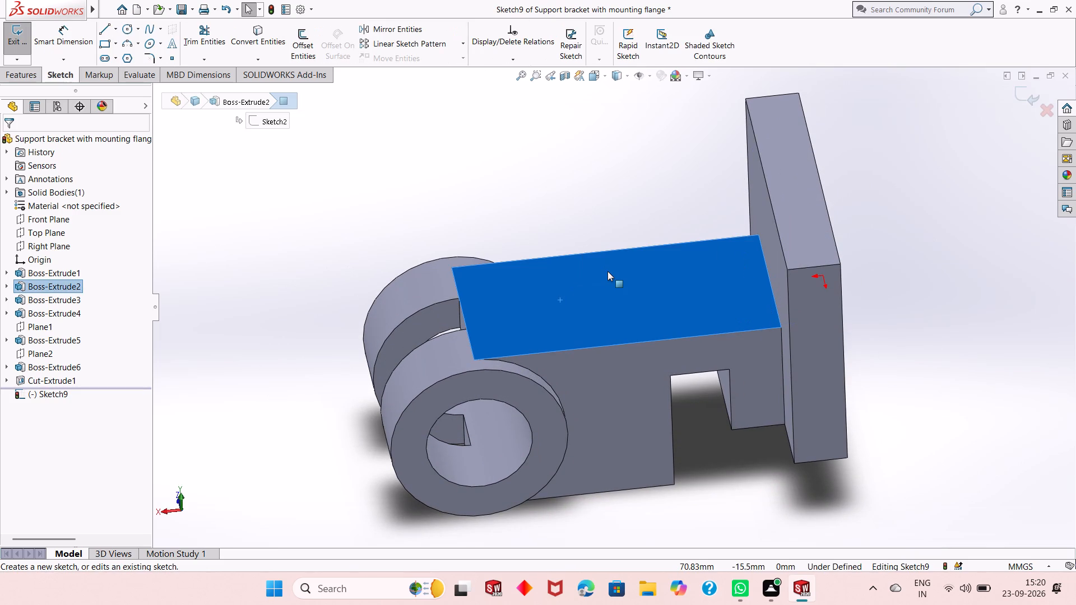
{"action": "key", "text": "ctrl+8"}
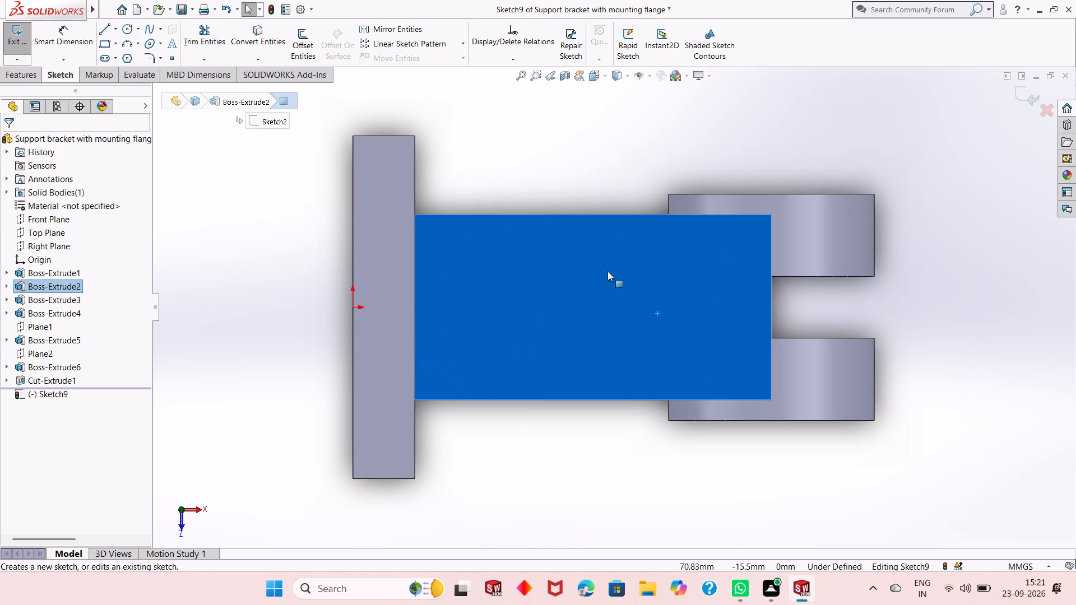
{"action": "left_click", "coordinate": [480, 135]}
{"action": "left_click", "coordinate": [171, 247]}
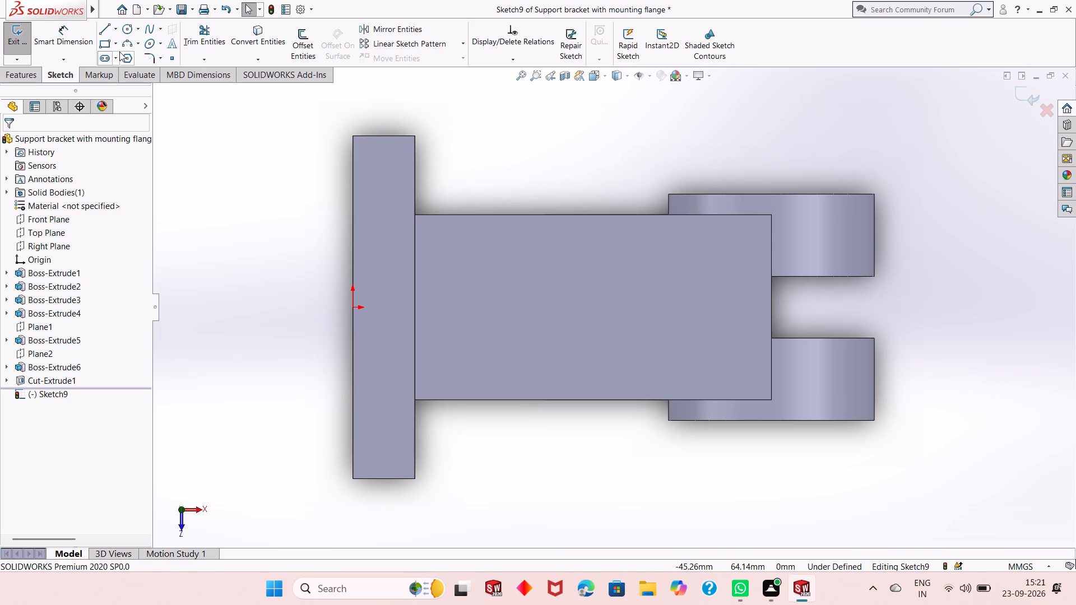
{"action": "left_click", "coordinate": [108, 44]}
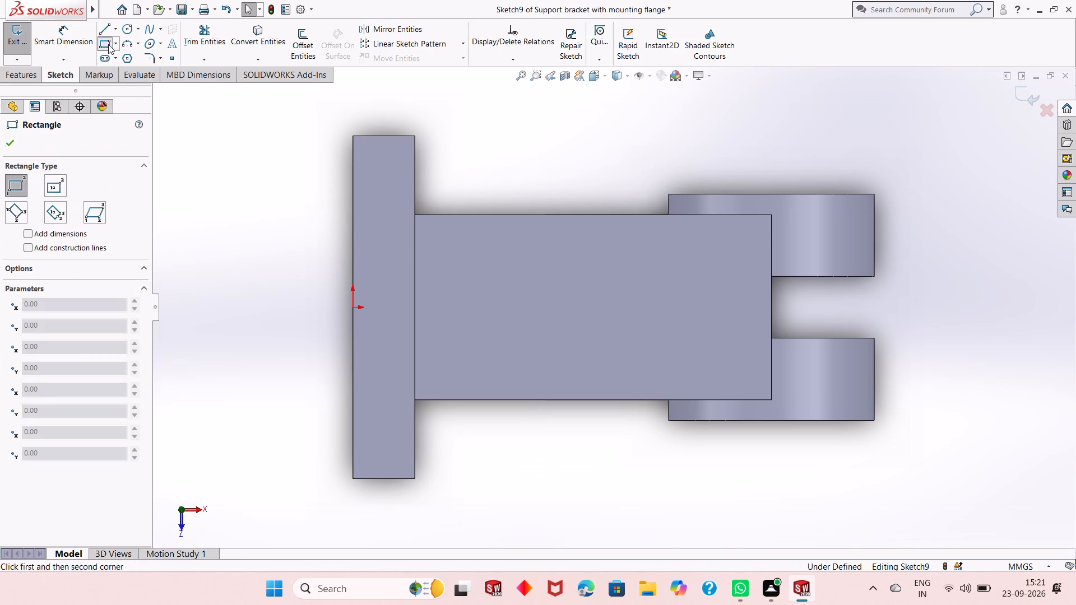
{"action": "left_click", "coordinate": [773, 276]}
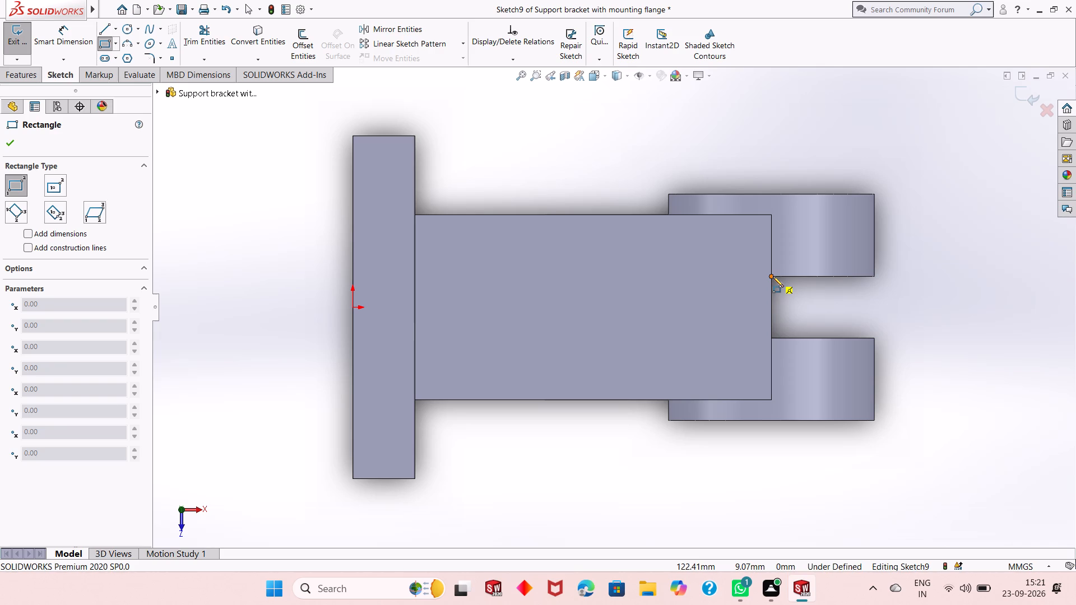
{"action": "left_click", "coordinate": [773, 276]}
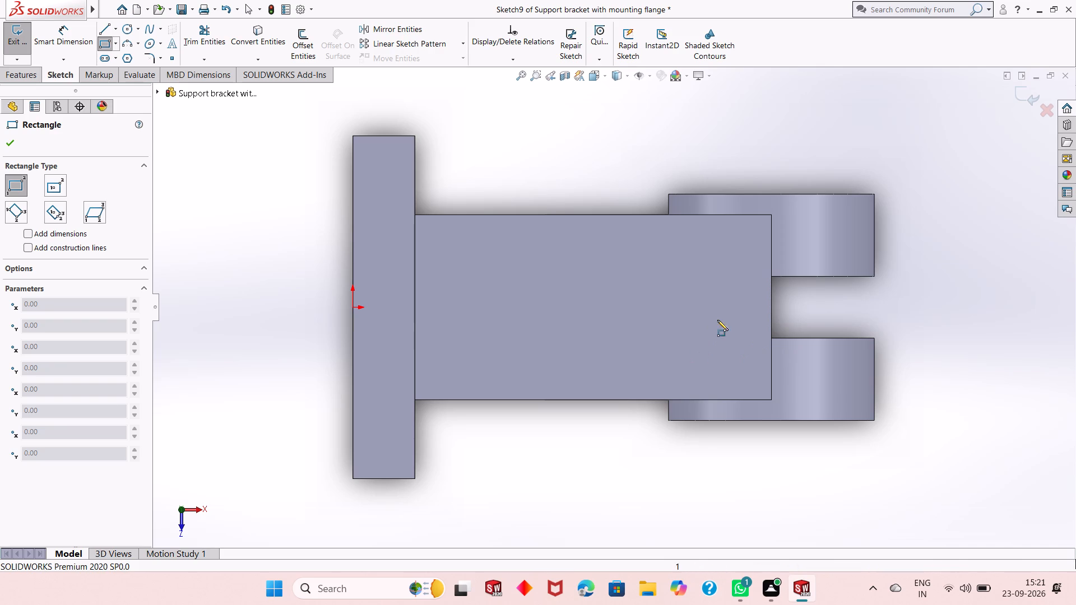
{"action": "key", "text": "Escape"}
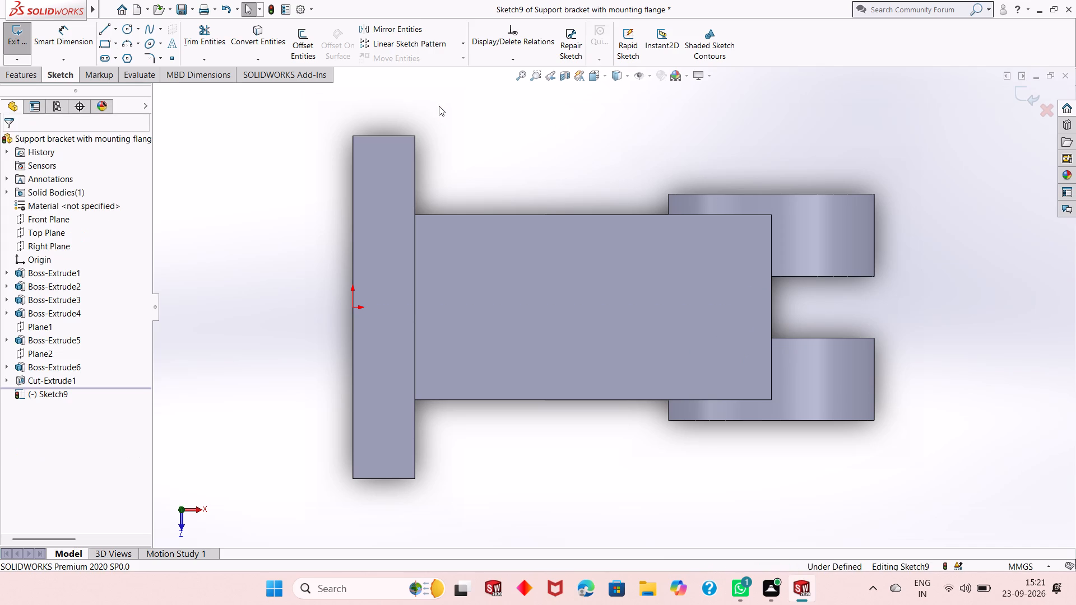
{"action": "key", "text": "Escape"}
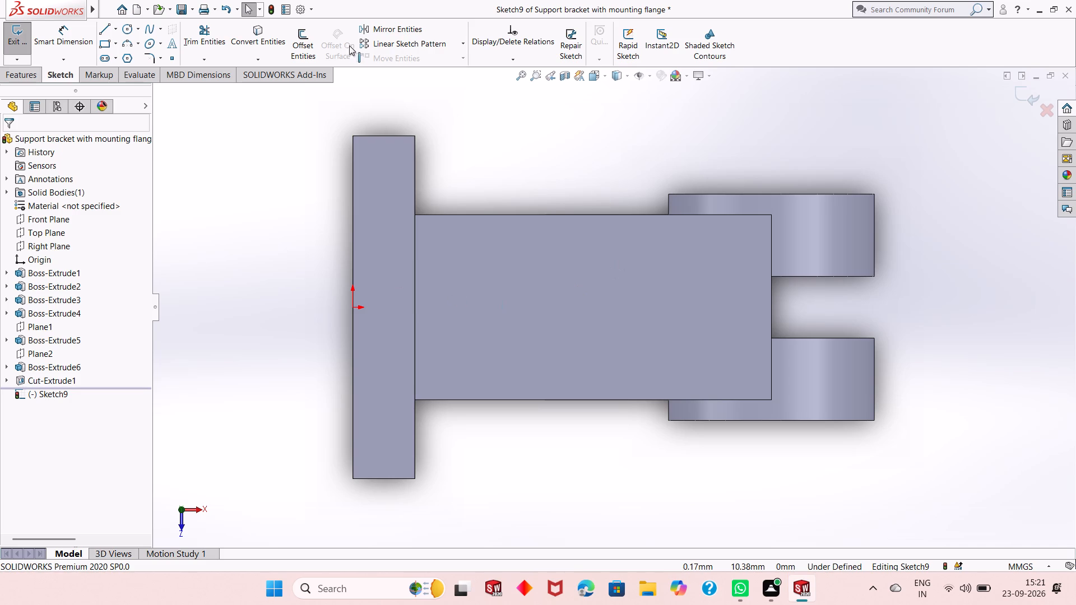
Sketch a corner rectangle about 40 by 18.7 mm on the arm's top face, starting at the inner corner of the gap between the bosses.
{"action": "left_click", "coordinate": [106, 48]}
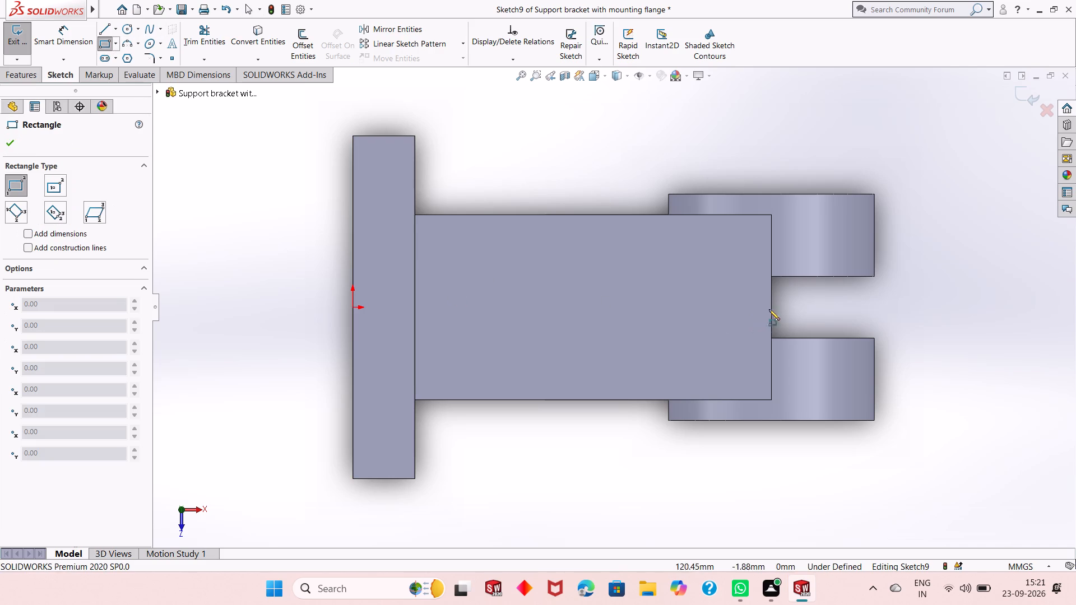
{"action": "left_click", "coordinate": [773, 279]}
{"action": "left_click", "coordinate": [634, 341]}
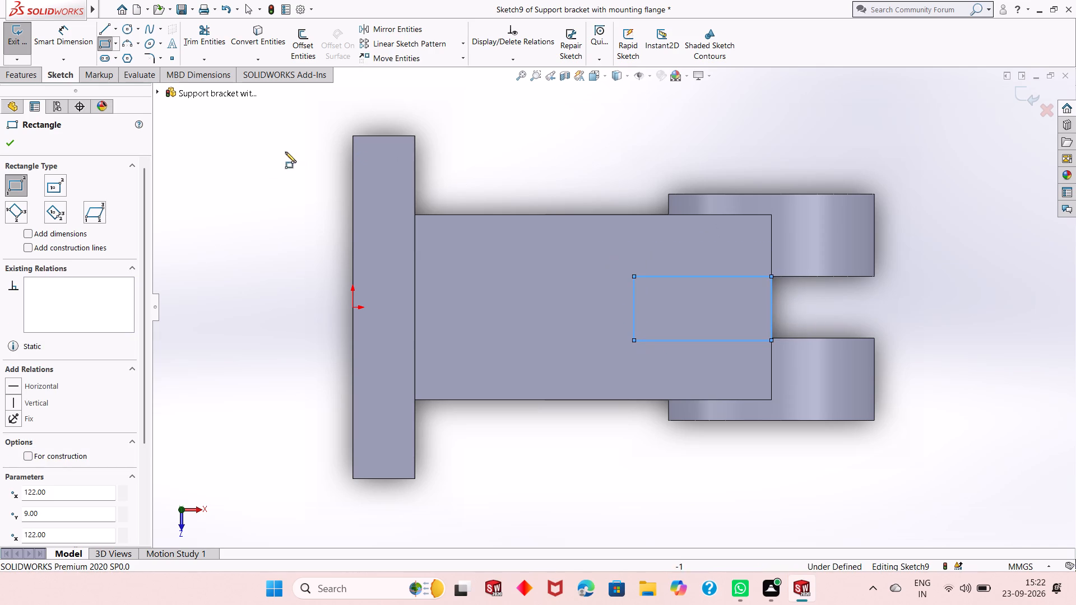
{"action": "left_click", "coordinate": [8, 139]}
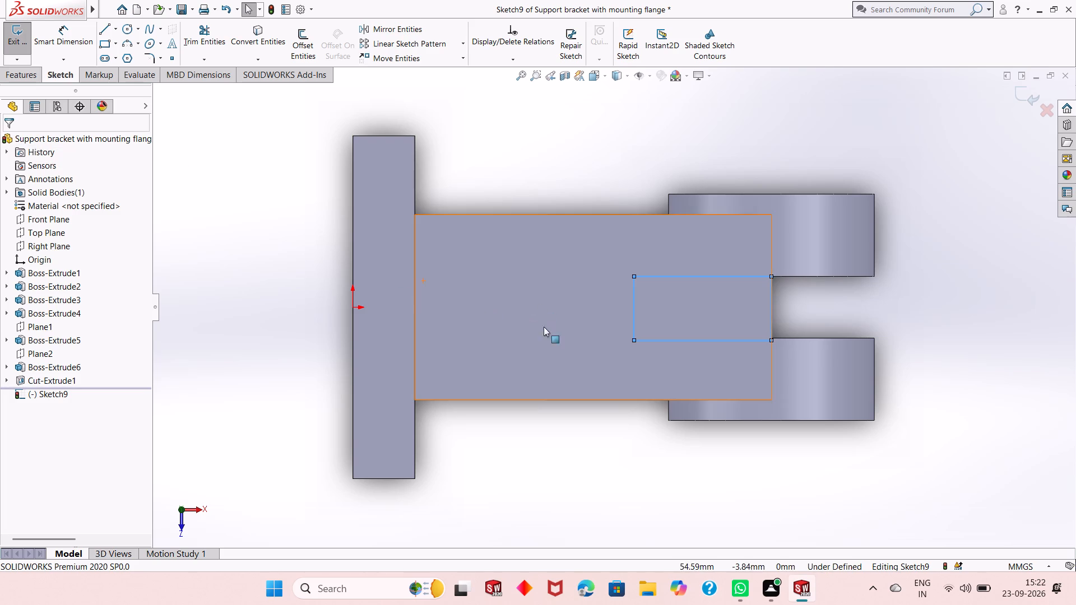
Dimension the rectangle's edge along the gap between the bosses at 18 mm.
{"action": "scroll", "coordinate": [835, 377], "scroll_direction": "down", "scroll_amount": 3}
{"action": "scroll", "coordinate": [674, 257], "scroll_direction": "down", "scroll_amount": 3}
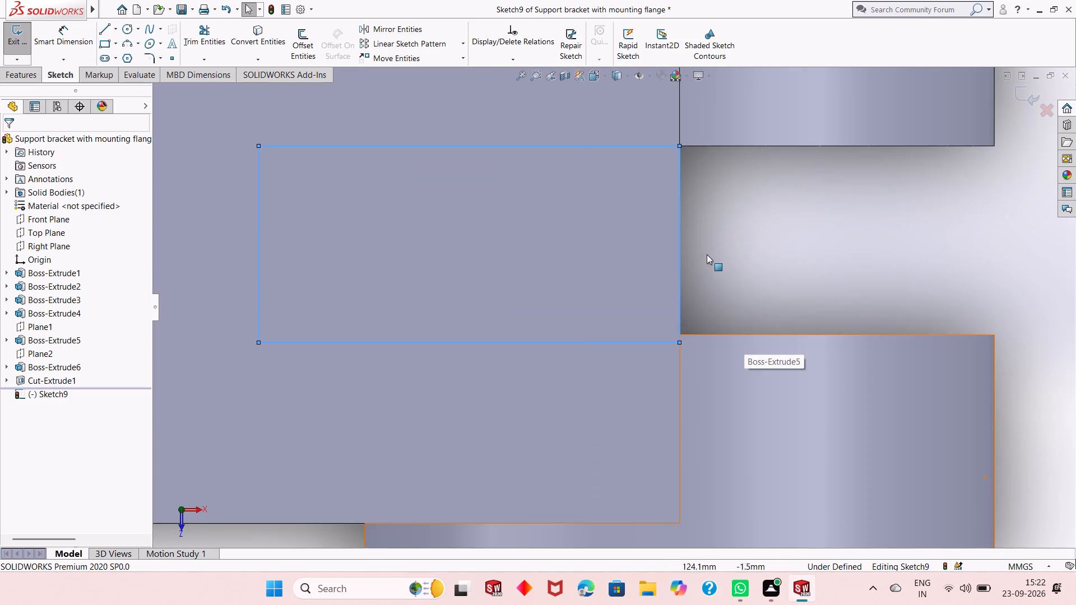
{"action": "scroll", "coordinate": [708, 254], "scroll_direction": "down", "scroll_amount": 2}
{"action": "scroll", "coordinate": [708, 258], "scroll_direction": "up", "scroll_amount": 2}
{"action": "key", "text": "Escape"}
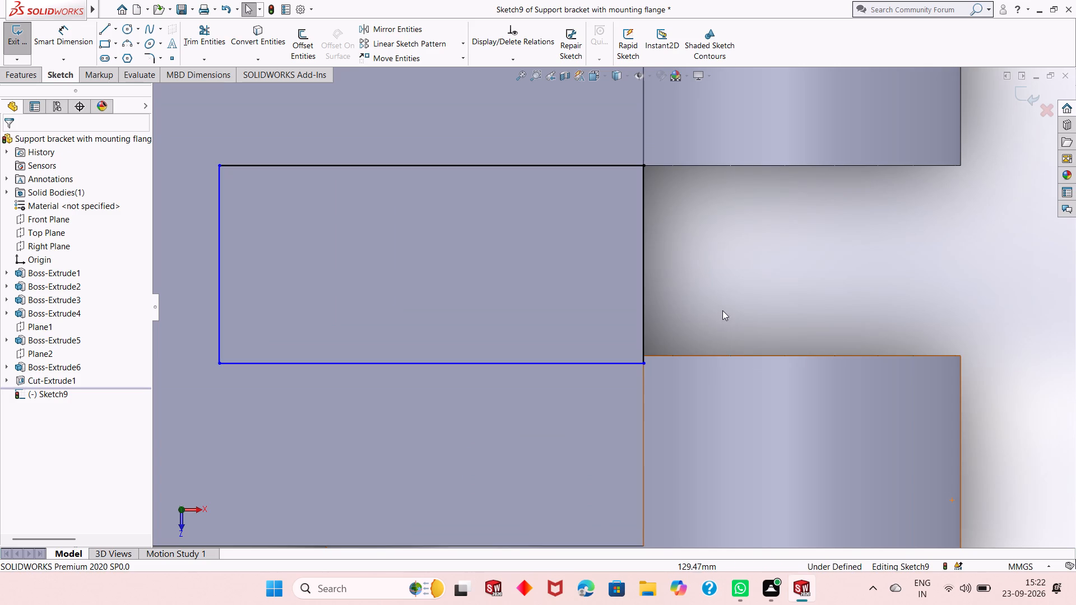
{"action": "left_click", "coordinate": [55, 36]}
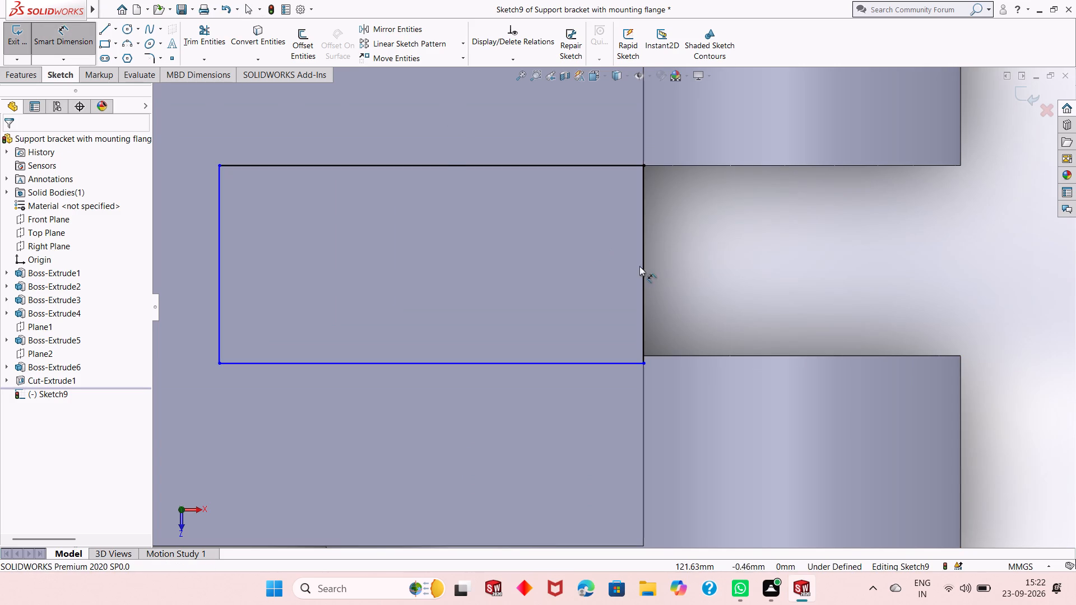
{"action": "left_click", "coordinate": [648, 280]}
{"action": "left_click", "coordinate": [645, 290]}
{"action": "left_click", "coordinate": [714, 283]}
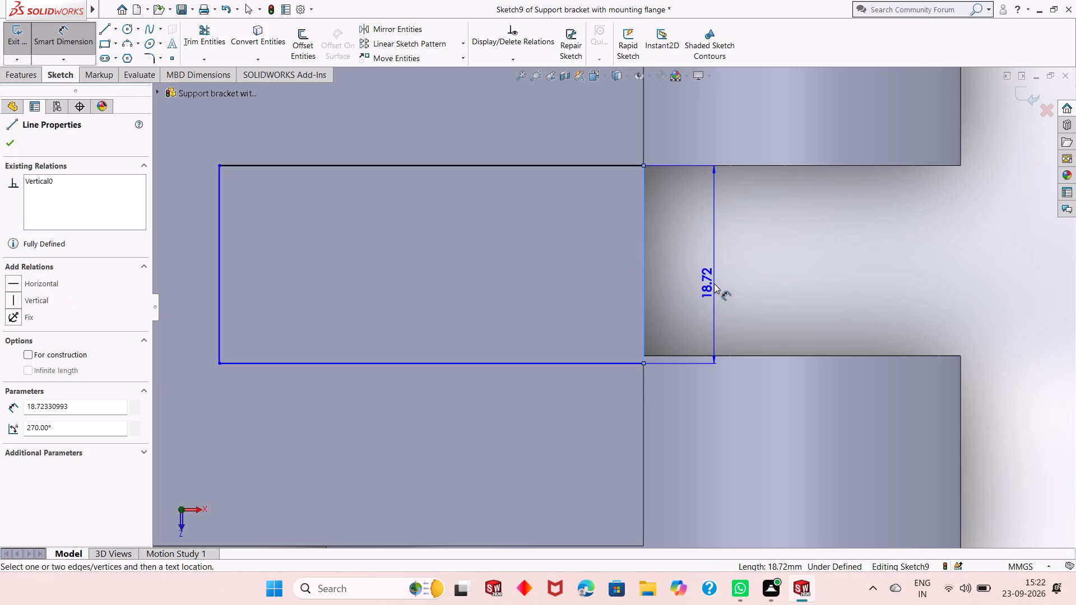
{"action": "type", "text": "18"}
{"action": "key", "text": "Return"}
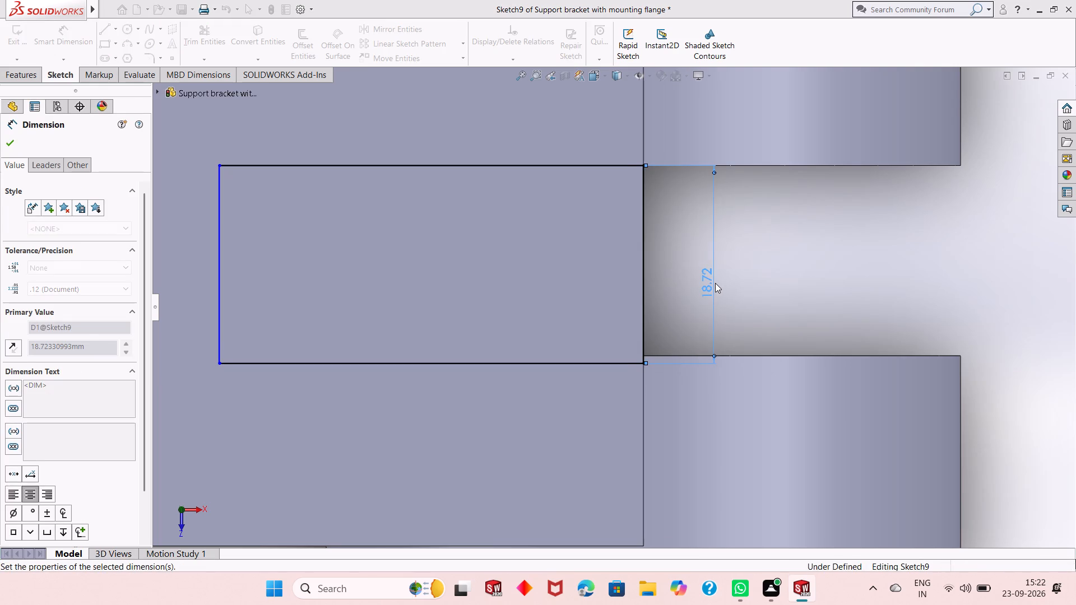
Dimension the rectangle's length along the arm at 24 mm.
{"action": "scroll", "coordinate": [680, 285], "scroll_direction": "up", "scroll_amount": 3}
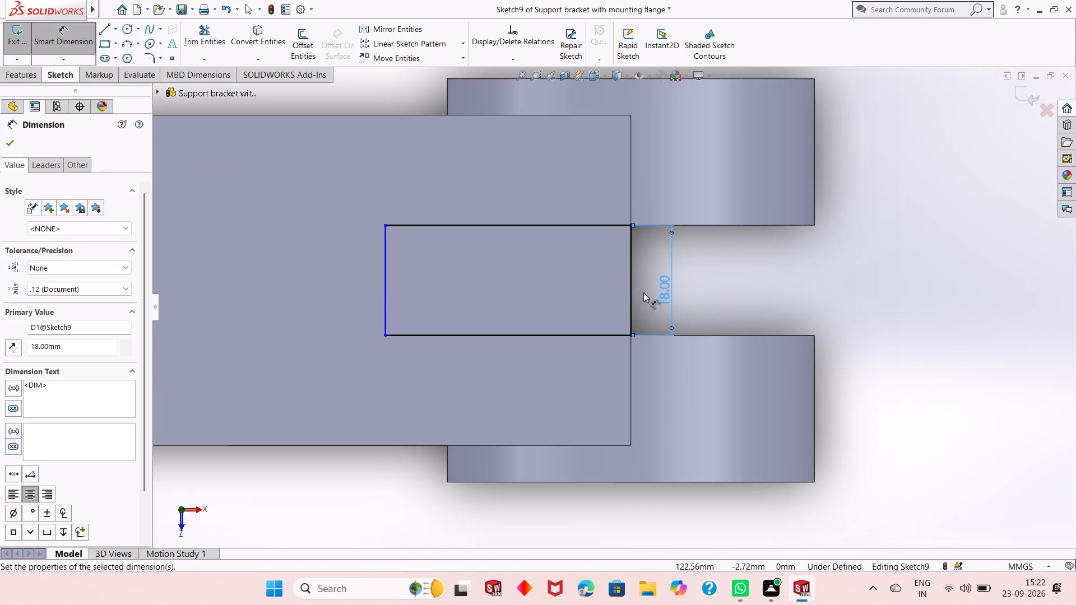
{"action": "left_click", "coordinate": [537, 228]}
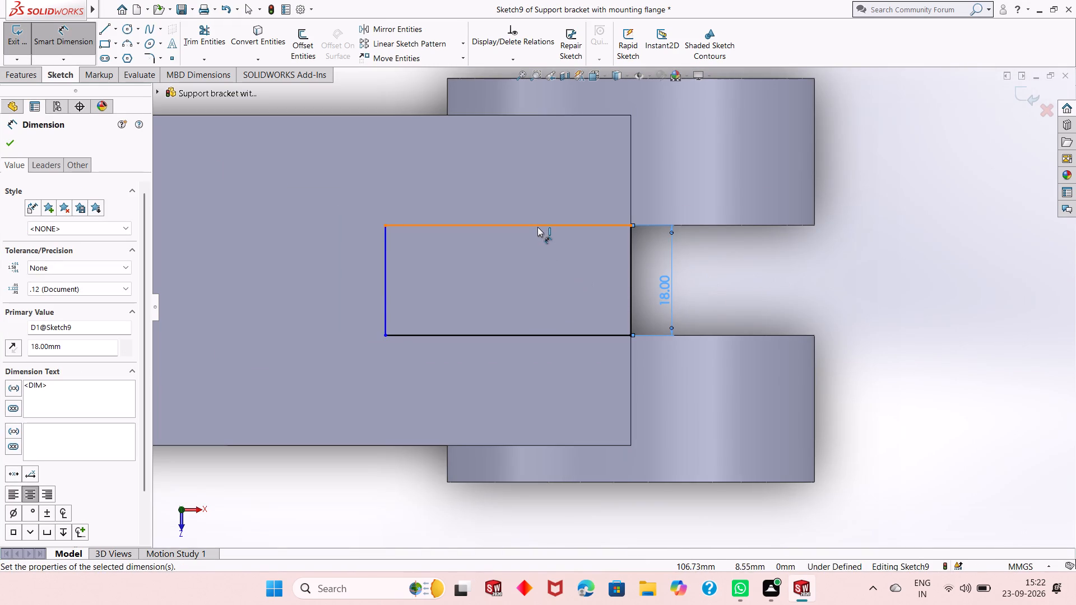
{"action": "left_click", "coordinate": [537, 147]}
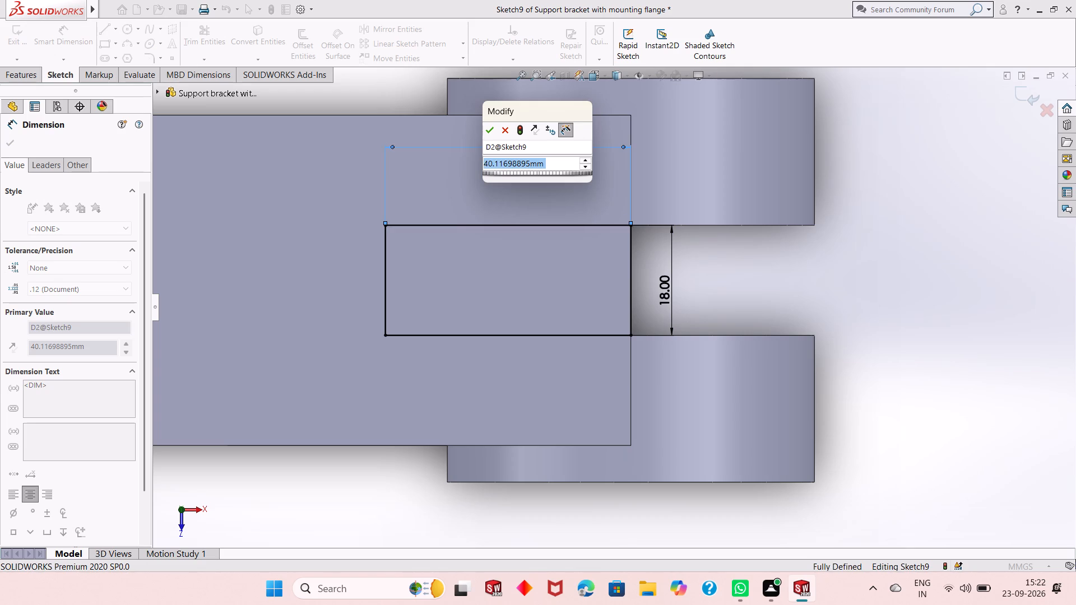
{"action": "type", "text": "24"}
{"action": "key", "text": "Return"}
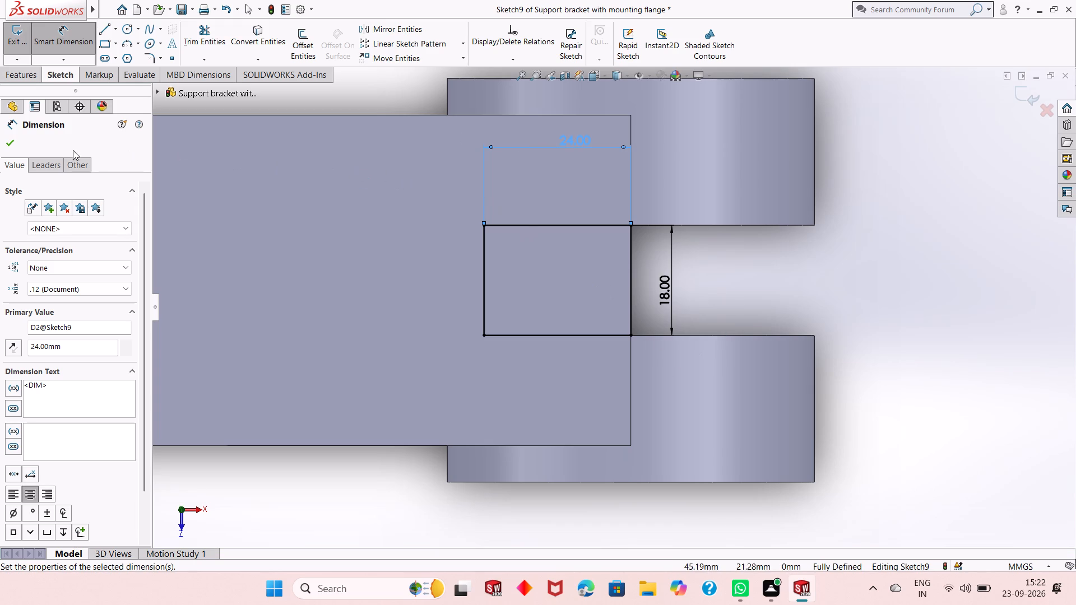
{"action": "left_click", "coordinate": [10, 144]}
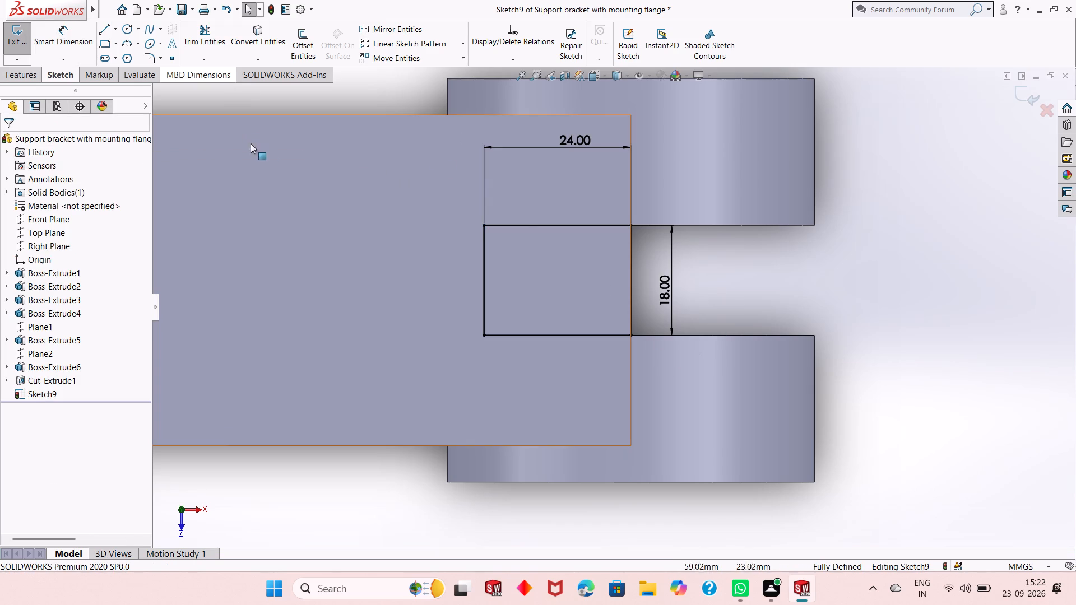
Start an Extruded Cut from the 24 by 18 mm rectangle on the arm's top face.
{"action": "scroll", "coordinate": [556, 250], "scroll_direction": "up", "scroll_amount": 2}
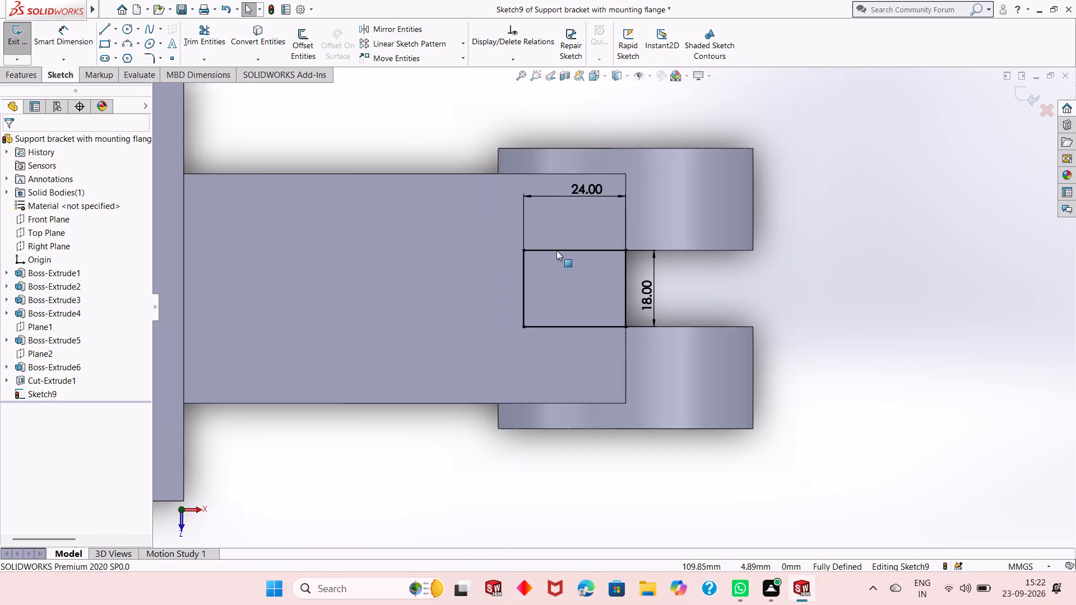
{"action": "scroll", "coordinate": [556, 250], "scroll_direction": "up", "scroll_amount": 2}
{"action": "middle_click_drag", "start_coordinate": [545, 419], "coordinate": [549, 356]}
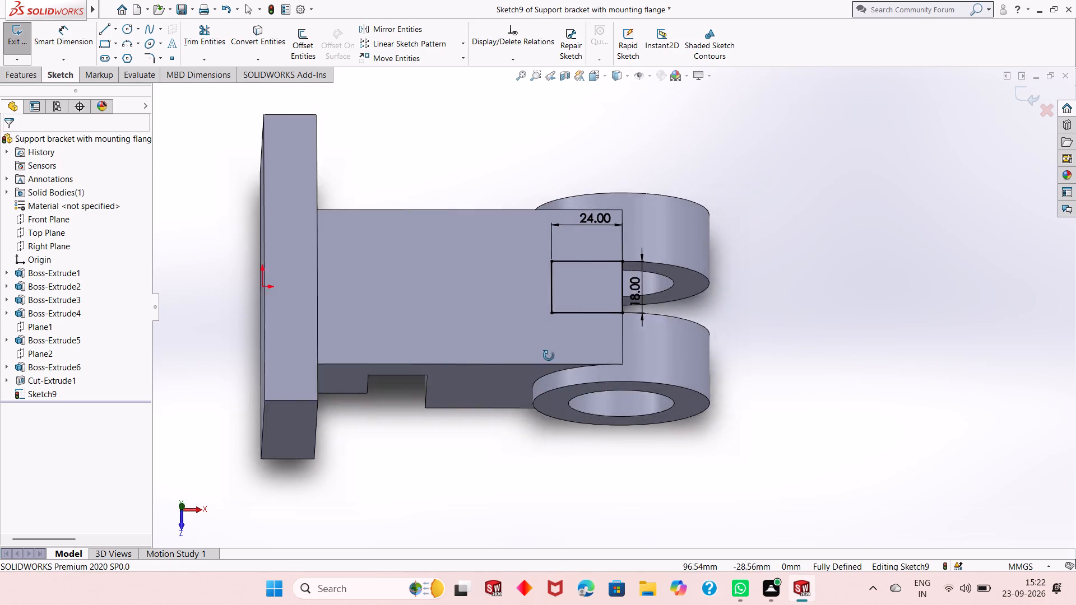
{"action": "middle_click_drag", "start_coordinate": [549, 356], "coordinate": [521, 232]}
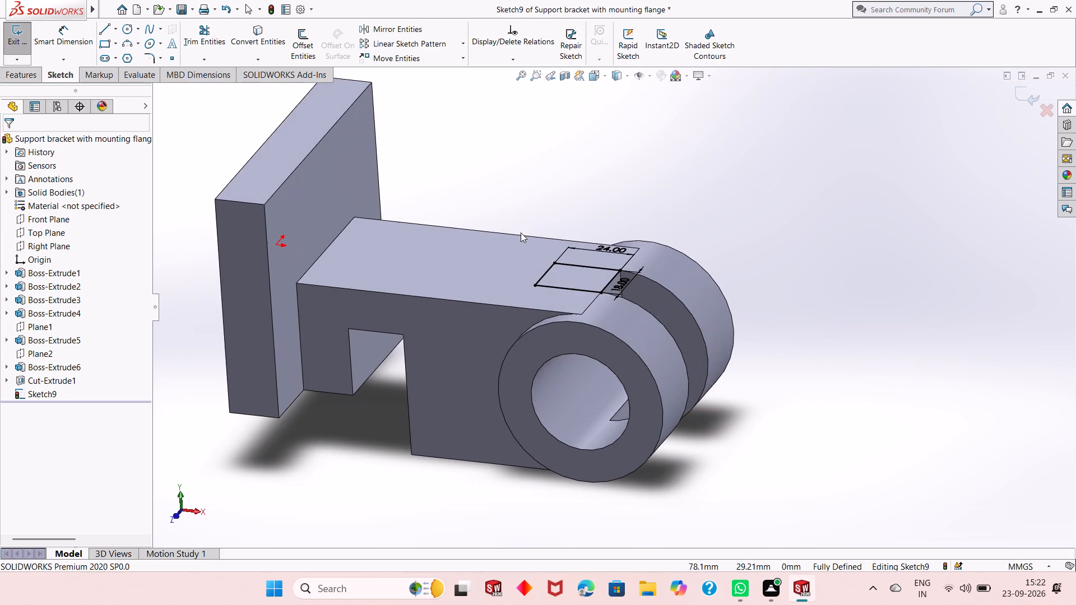
{"action": "left_click", "coordinate": [29, 80]}
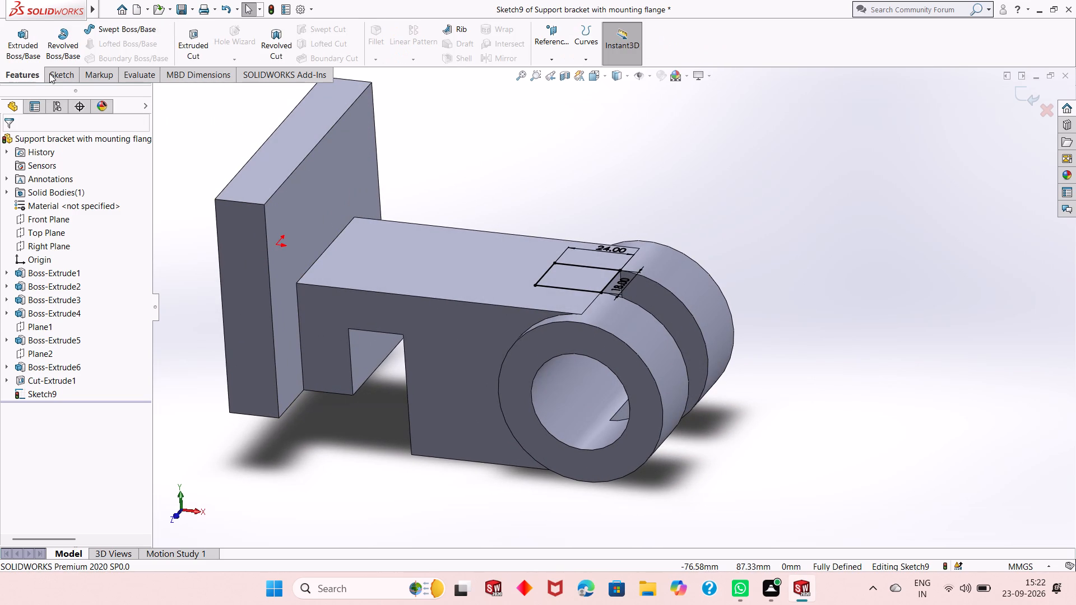
{"action": "left_click", "coordinate": [186, 42]}
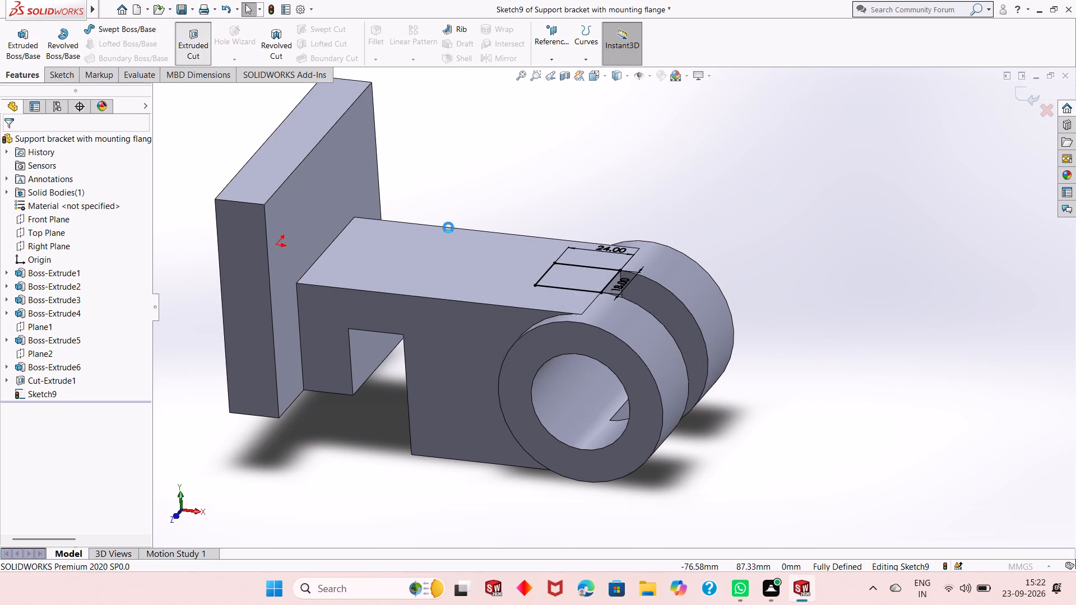
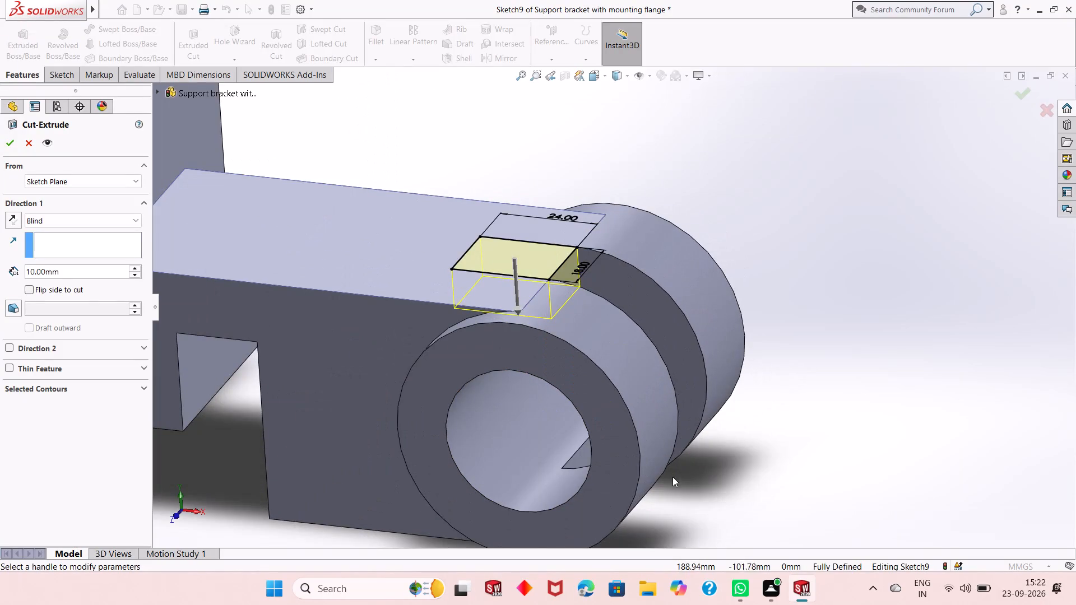
Cut the 24 by 18 mm rectangle Through All down the arm between the two bosses.
{"action": "middle_click_drag", "start_coordinate": [672, 478], "coordinate": [678, 407]}
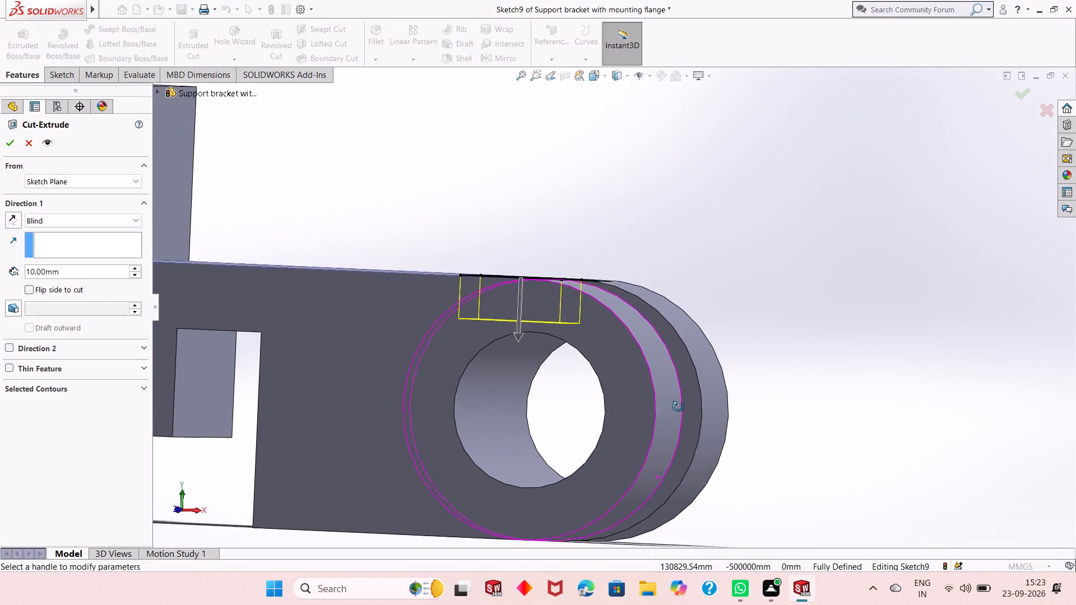
{"action": "middle_click_drag", "start_coordinate": [678, 407], "coordinate": [609, 408]}
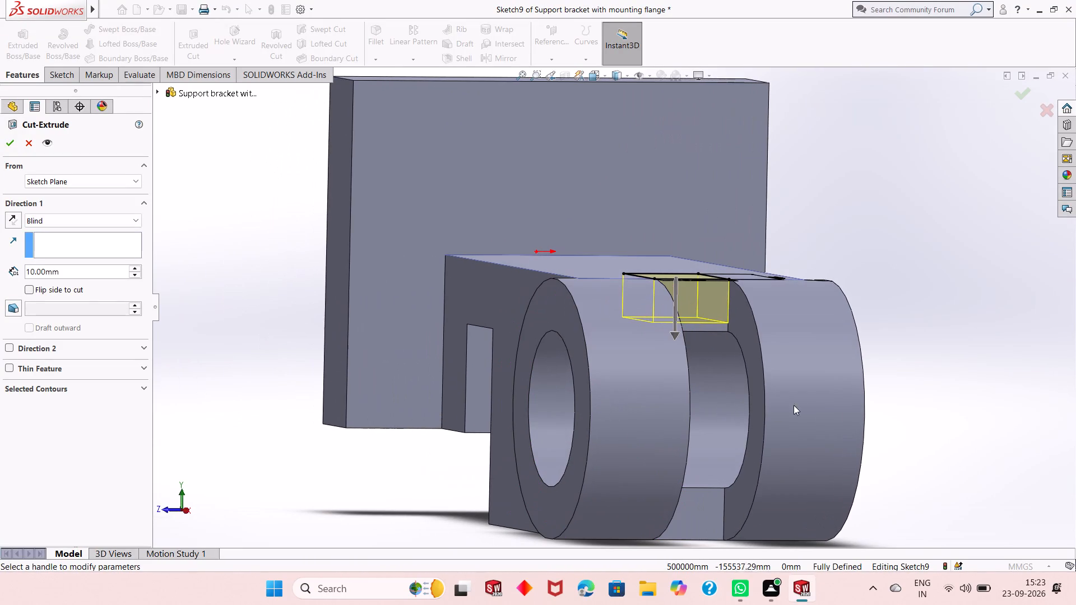
{"action": "middle_click", "coordinate": [762, 414]}
{"action": "middle_click_drag", "start_coordinate": [833, 431], "coordinate": [809, 307]}
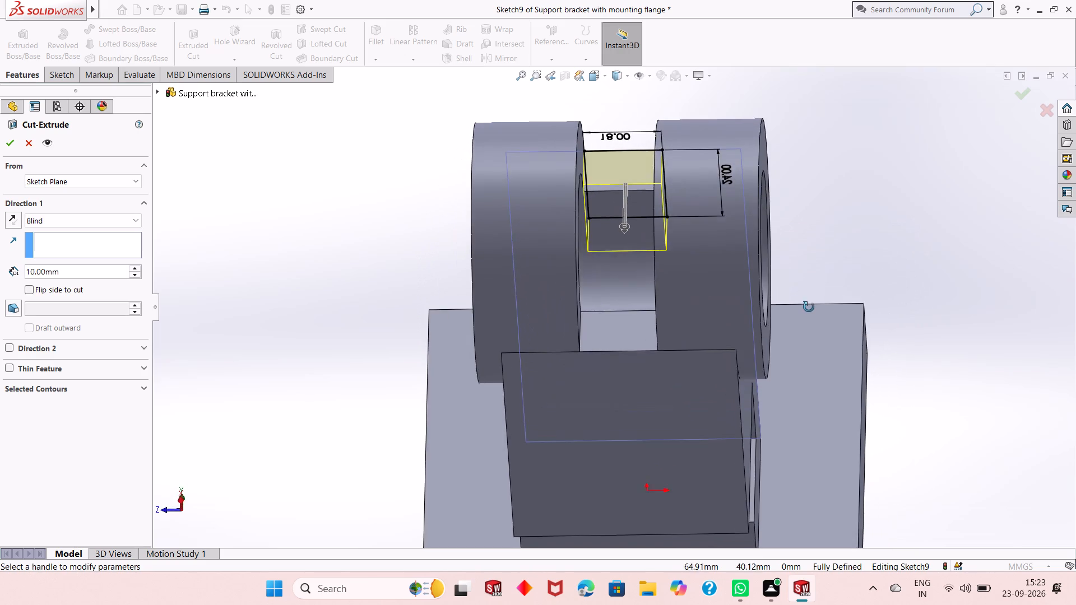
{"action": "middle_click_drag", "start_coordinate": [809, 307], "coordinate": [715, 501]}
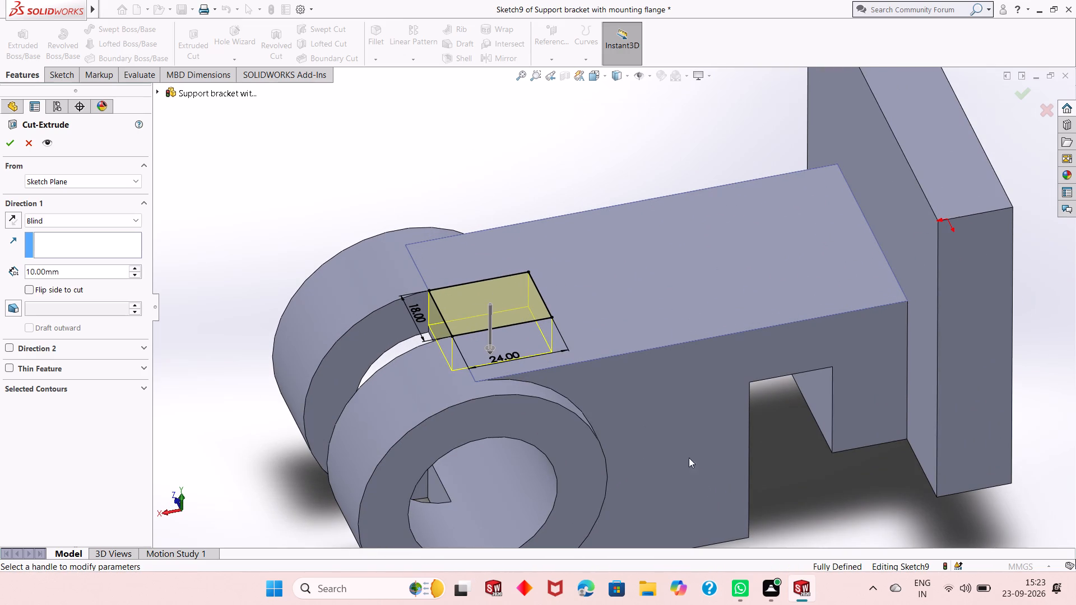
{"action": "left_click", "coordinate": [39, 220]}
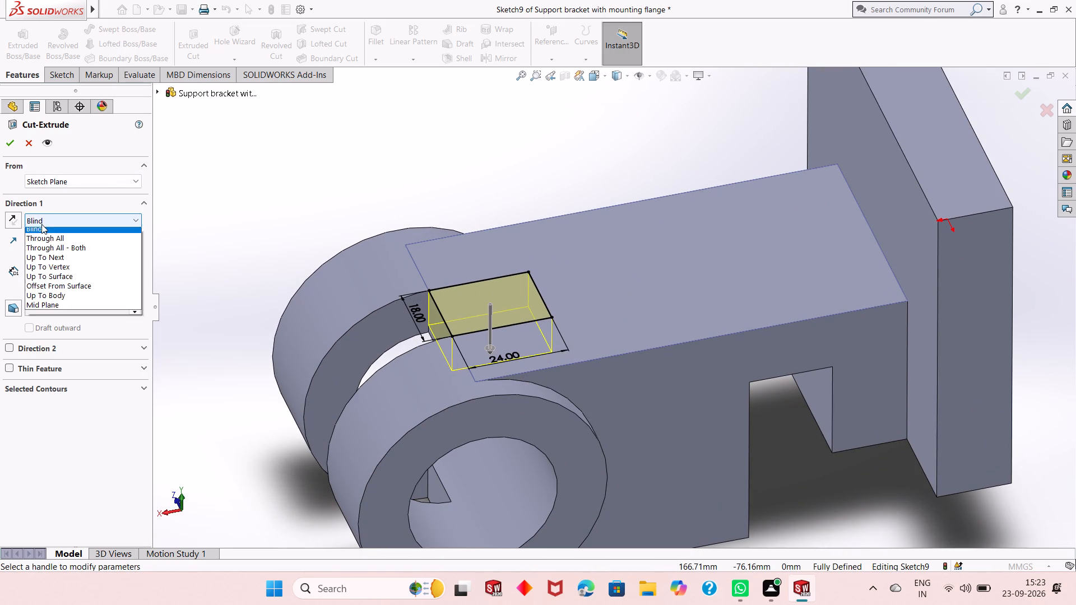
{"action": "left_click", "coordinate": [49, 241]}
{"action": "left_click", "coordinate": [17, 143]}
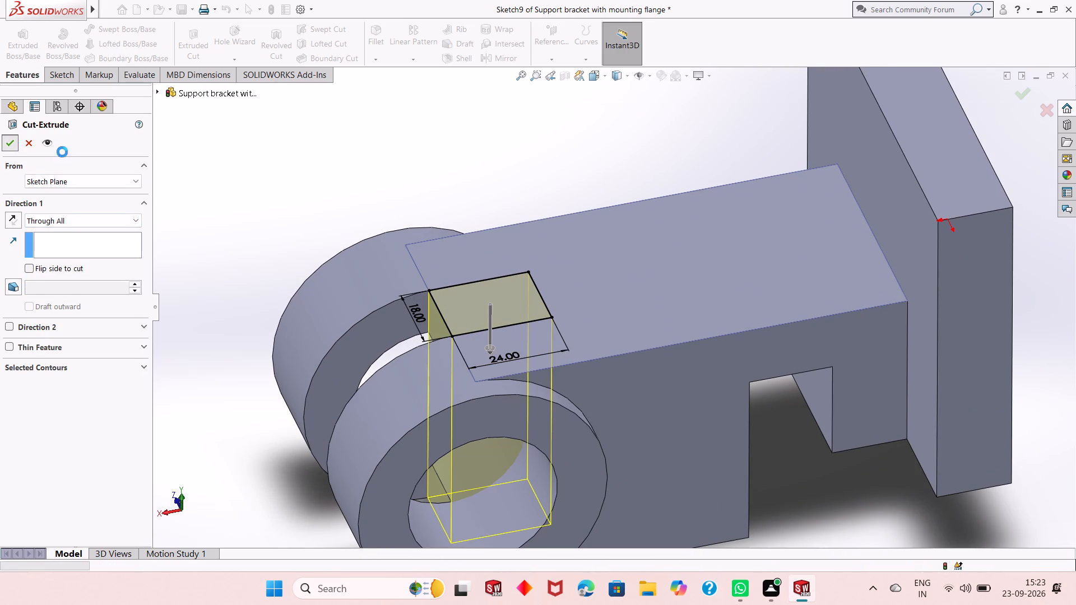
{"action": "left_click", "coordinate": [365, 199]}
Examine the slot between the bosses and the rest of the bracket from all sides.
{"action": "scroll", "coordinate": [518, 391], "scroll_direction": "up", "scroll_amount": 2}
{"action": "middle_click_drag", "start_coordinate": [525, 395], "coordinate": [525, 395]}
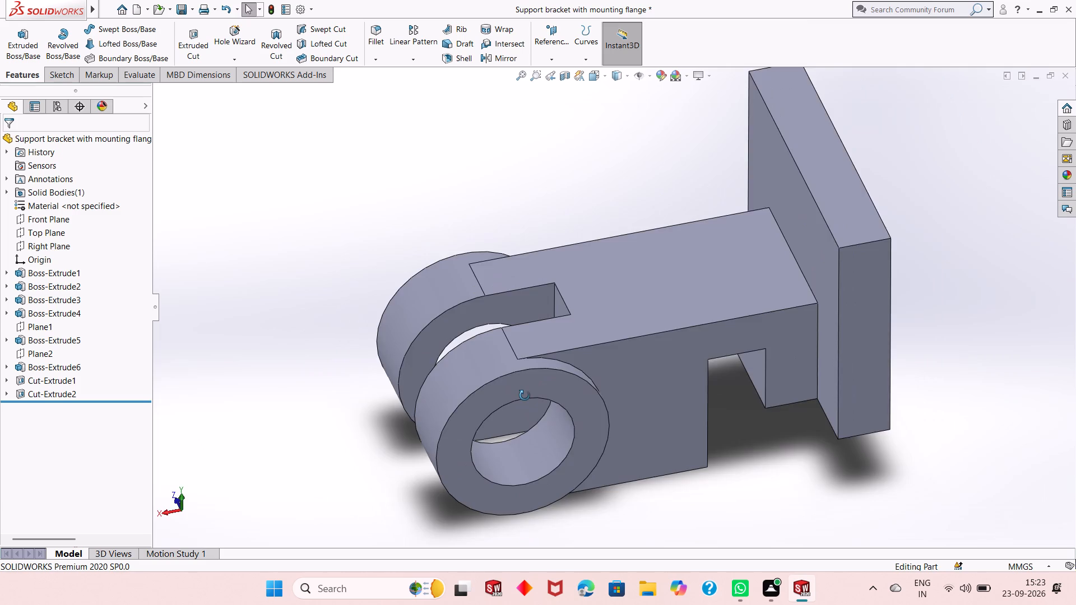
{"action": "middle_click_drag", "start_coordinate": [525, 395], "coordinate": [595, 357]}
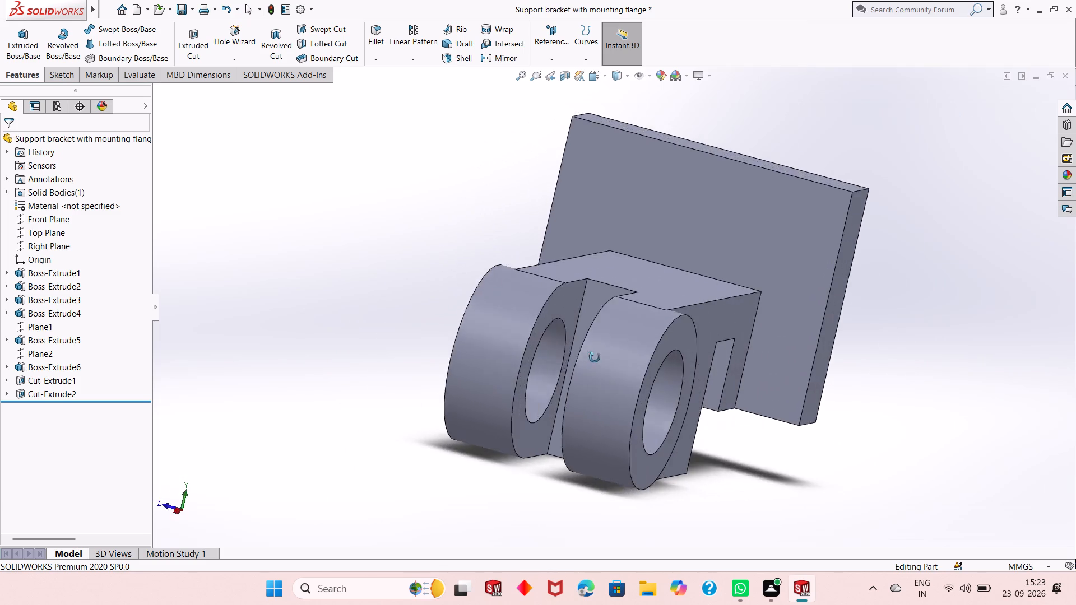
{"action": "middle_click_drag", "start_coordinate": [595, 357], "coordinate": [706, 374]}
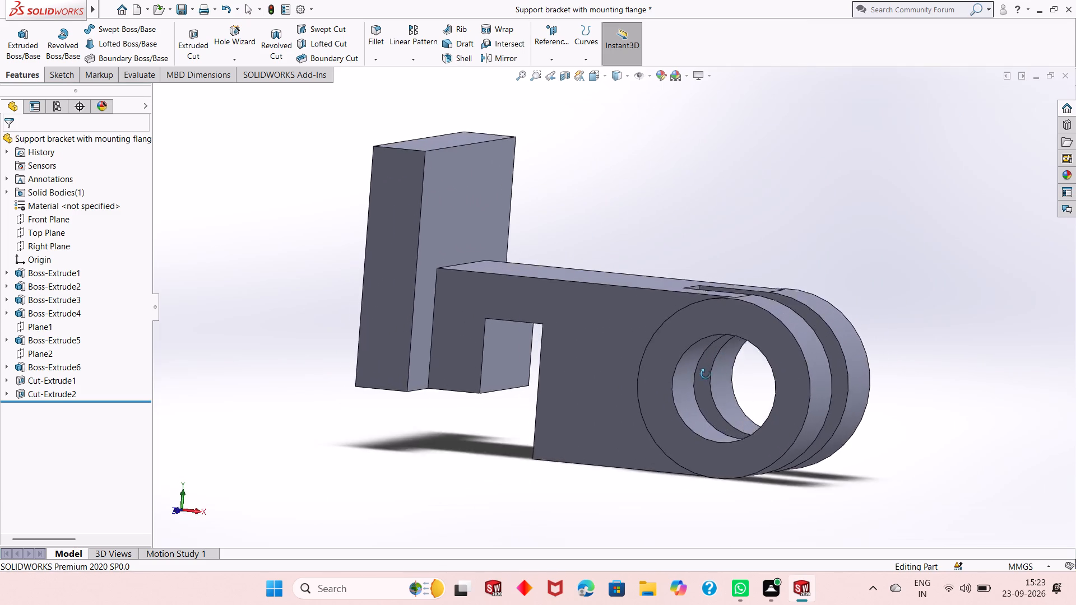
{"action": "middle_click_drag", "start_coordinate": [706, 374], "coordinate": [678, 383]}
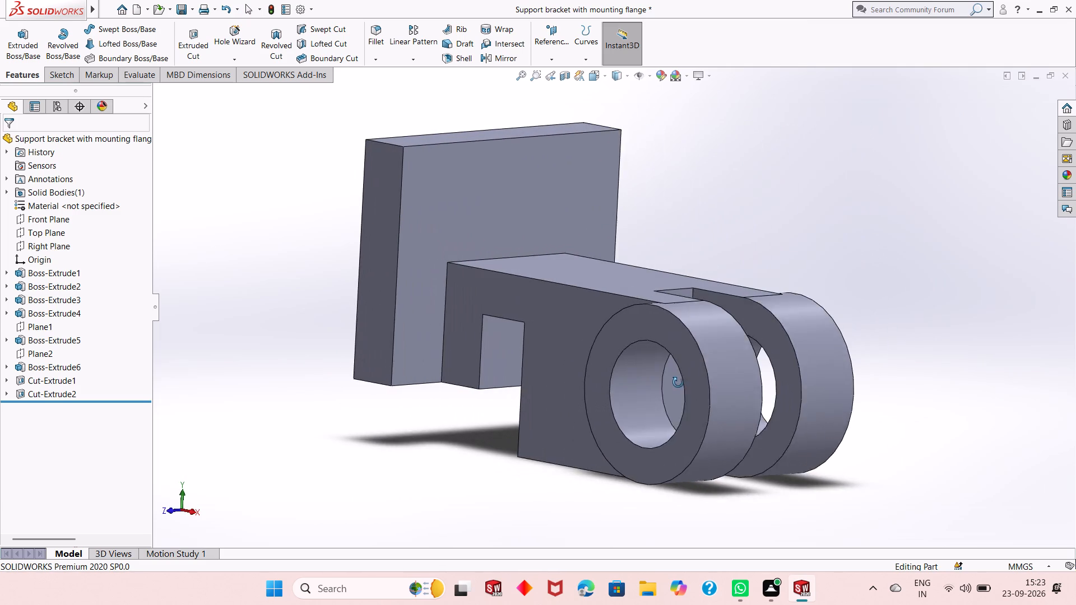
{"action": "middle_click_drag", "start_coordinate": [678, 383], "coordinate": [679, 383]}
{"action": "scroll", "coordinate": [671, 324], "scroll_direction": "down", "scroll_amount": 2}
{"action": "middle_click_drag", "start_coordinate": [740, 384], "coordinate": [723, 454]}
{"action": "scroll", "coordinate": [698, 383], "scroll_direction": "up", "scroll_amount": 2}
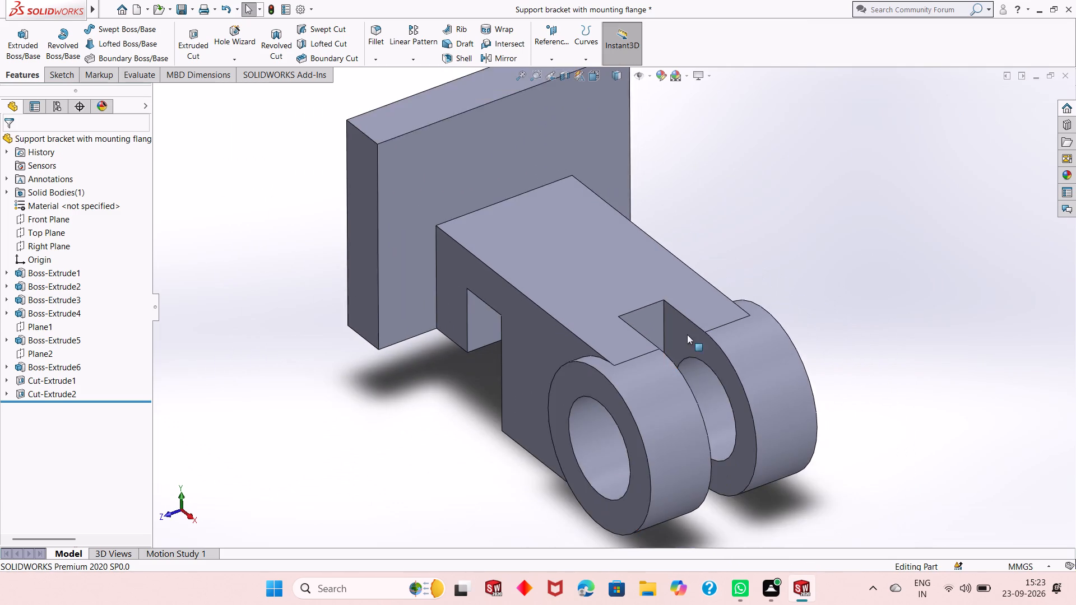
{"action": "scroll", "coordinate": [685, 328], "scroll_direction": "up", "scroll_amount": 2}
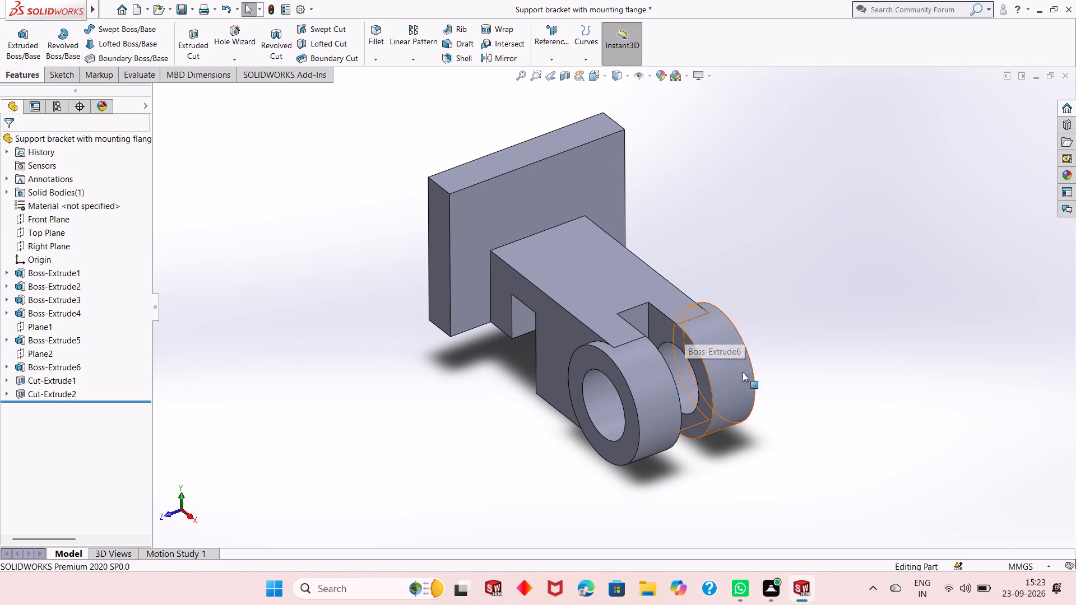
{"action": "middle_click_drag", "start_coordinate": [760, 358], "coordinate": [804, 344]}
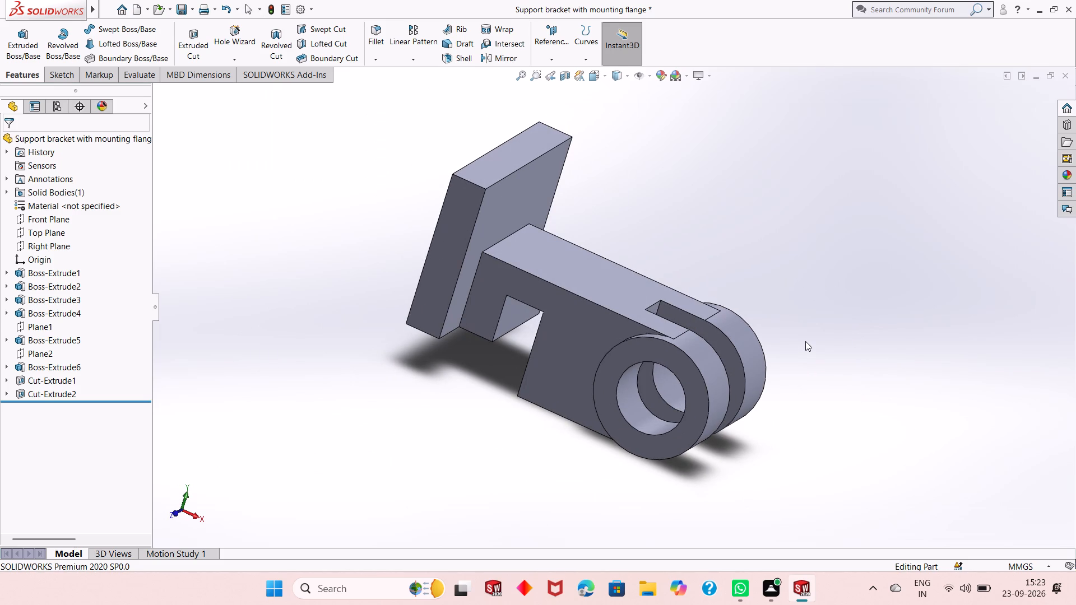
{"action": "middle_click_drag", "start_coordinate": [767, 300], "coordinate": [757, 328]}
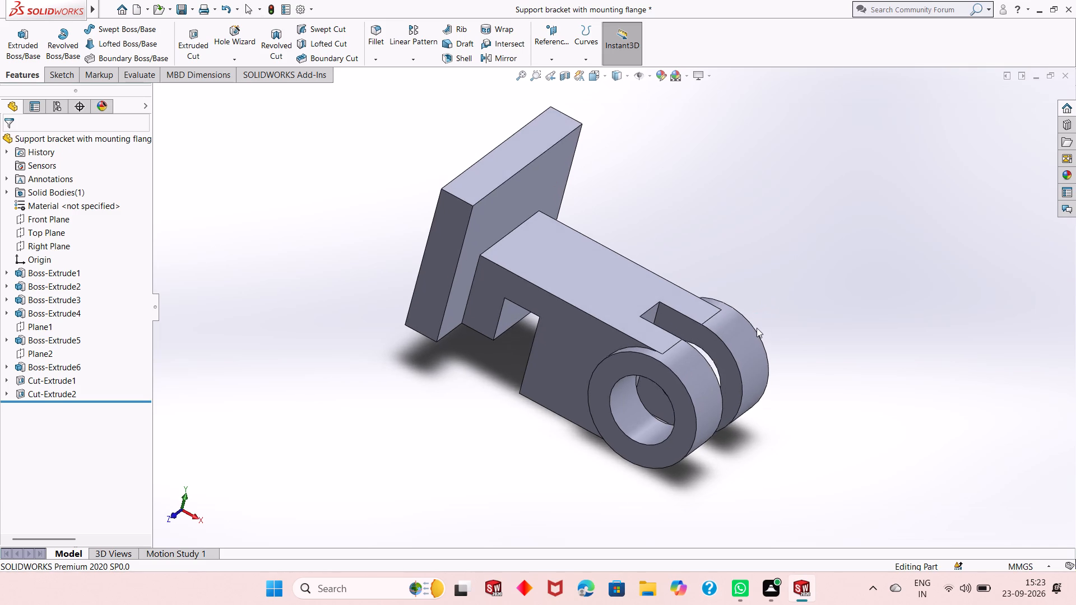
{"action": "scroll", "coordinate": [741, 329], "scroll_direction": "up", "scroll_amount": 1}
{"action": "middle_click_drag", "start_coordinate": [787, 416], "coordinate": [869, 348]}
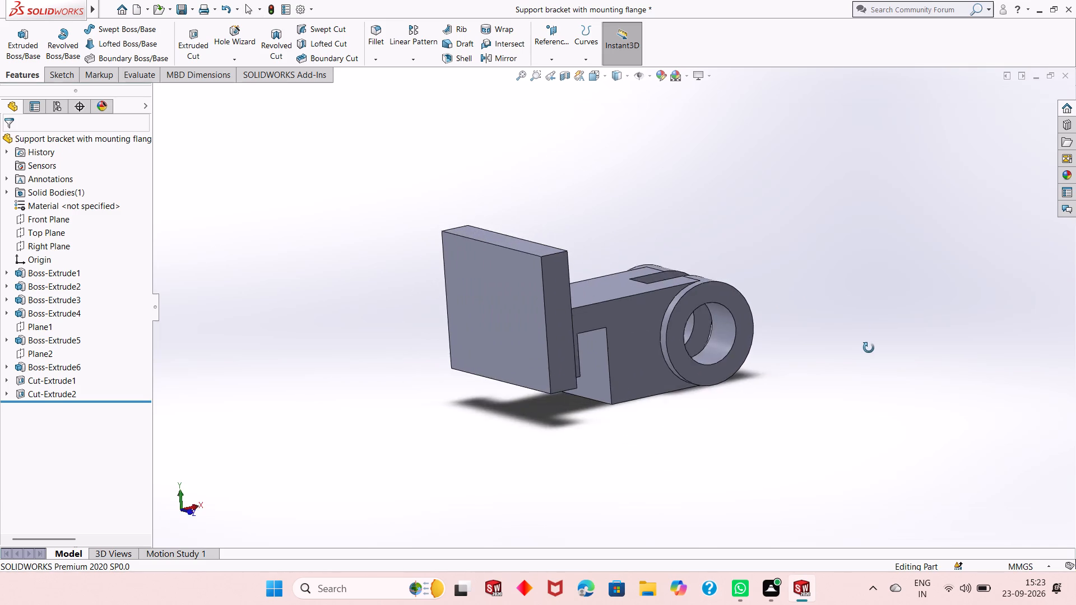
{"action": "middle_click_drag", "start_coordinate": [869, 348], "coordinate": [809, 153]}
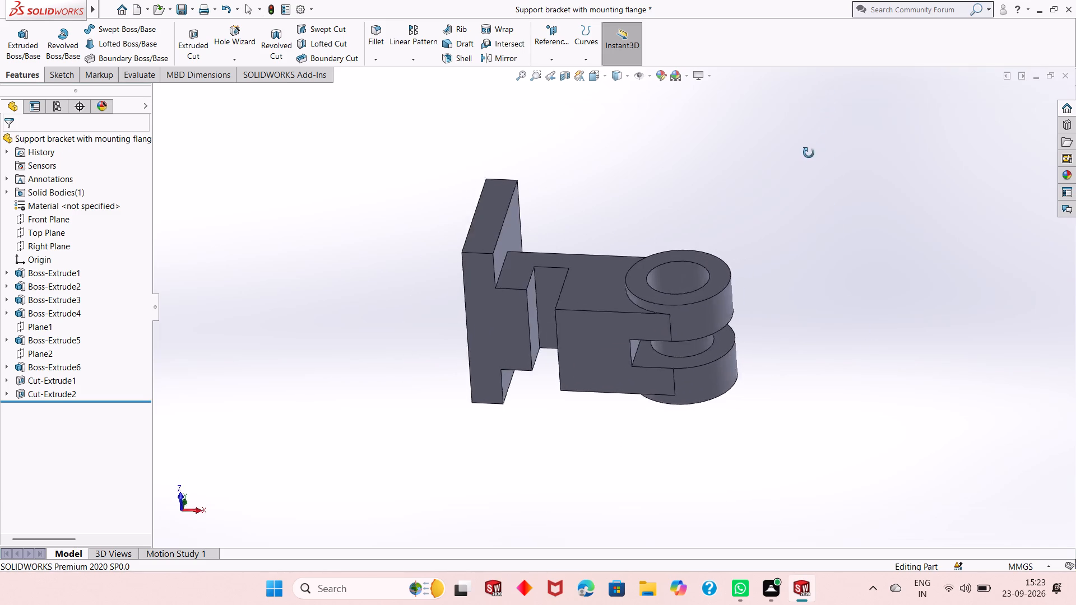
{"action": "middle_click_drag", "start_coordinate": [809, 153], "coordinate": [676, 124]}
{"action": "middle_click_drag", "start_coordinate": [667, 124], "coordinate": [630, 127]}
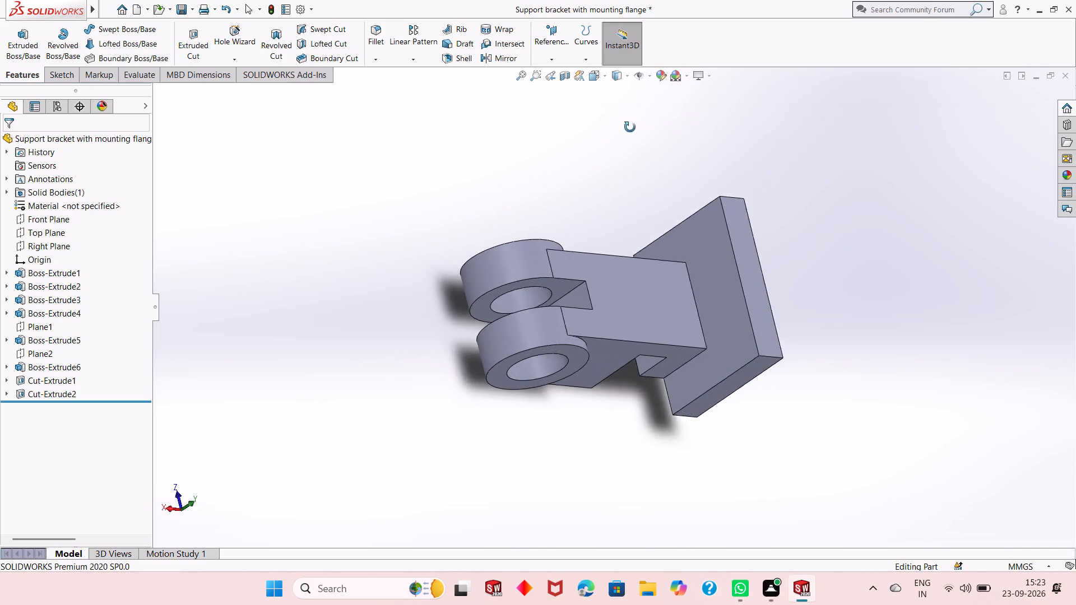
{"action": "middle_click_drag", "start_coordinate": [630, 127], "coordinate": [601, 133]}
{"action": "middle_click_drag", "start_coordinate": [587, 147], "coordinate": [750, 443]}
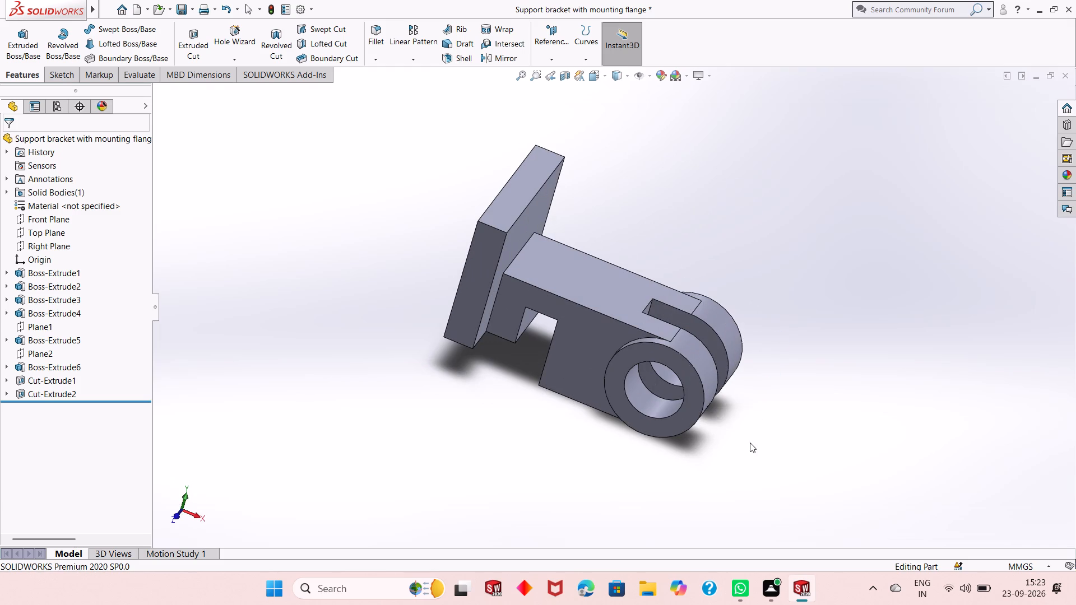
Sketch a corner rectangle about 26.5 by 45 mm on the arm's side face, from the notch's inner corner down to the bottom edge.
{"action": "left_click", "coordinate": [573, 346]}
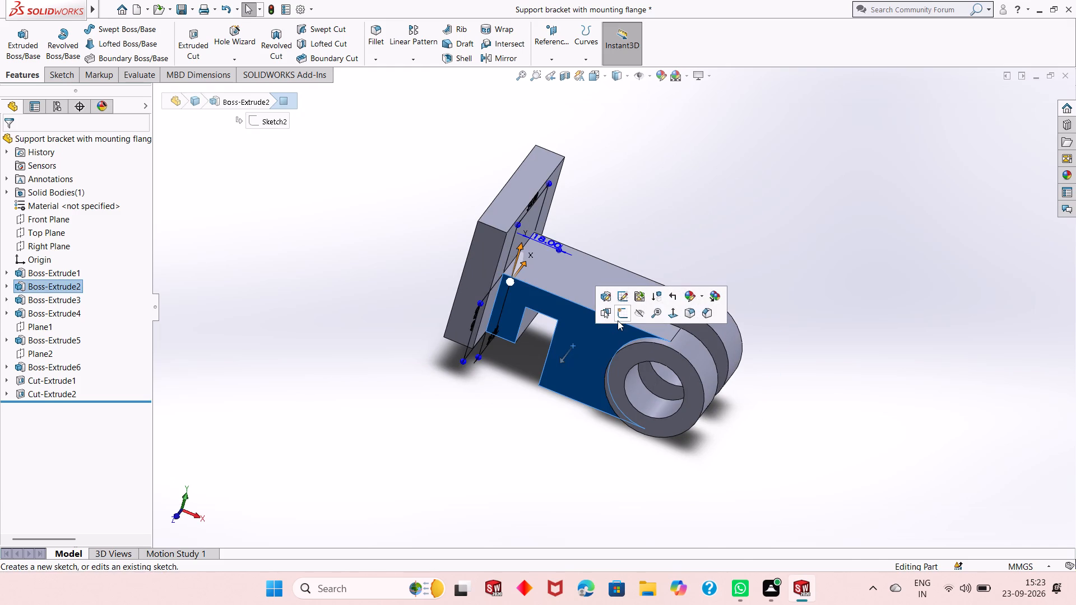
{"action": "left_click", "coordinate": [618, 320]}
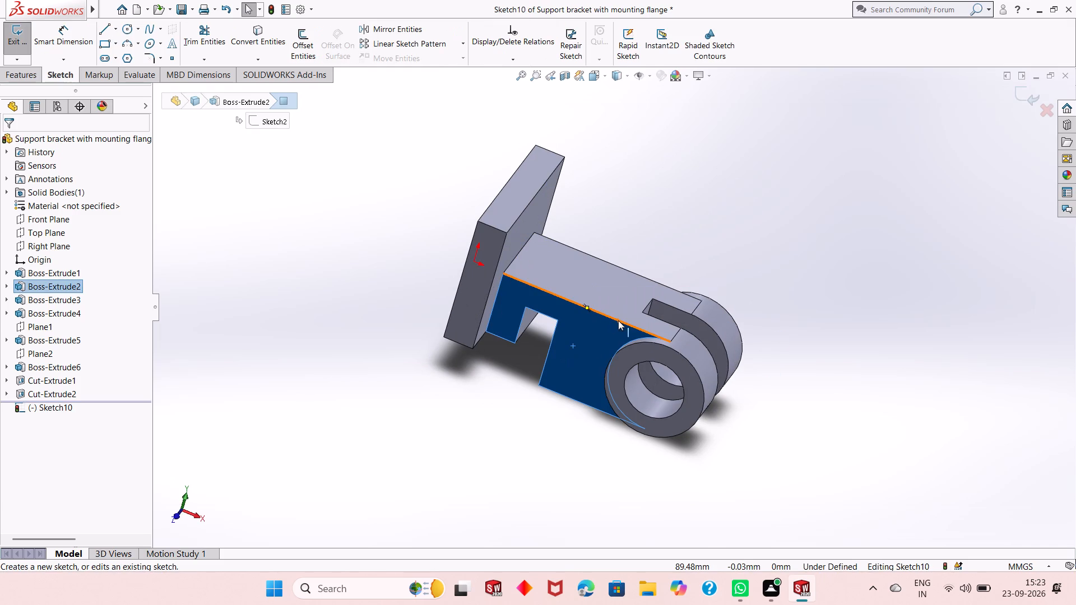
{"action": "key", "text": "ctrl+8"}
{"action": "key", "text": "Escape"}
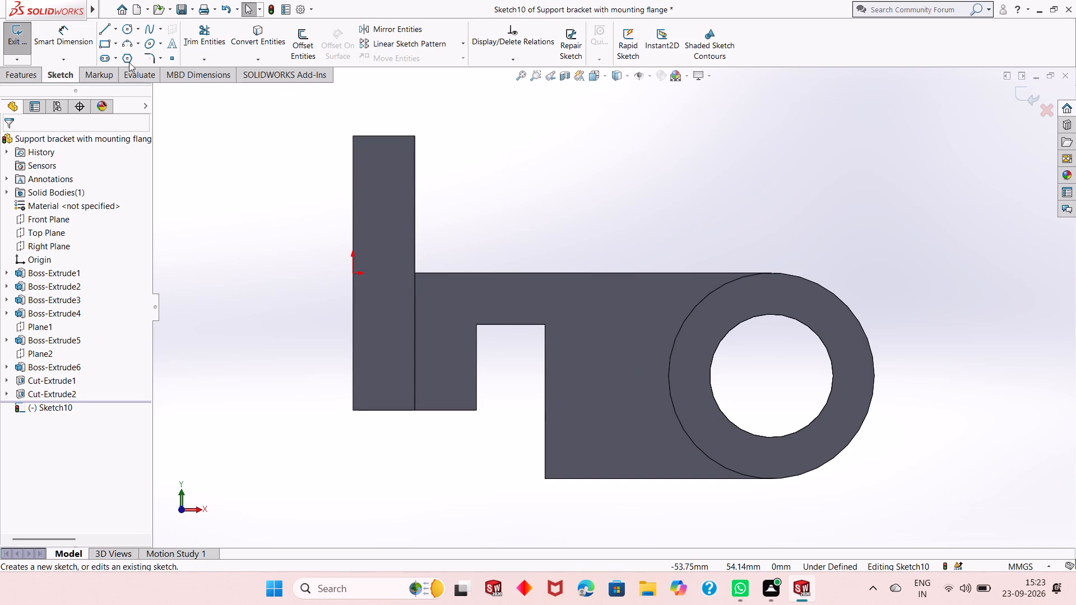
{"action": "left_click", "coordinate": [105, 40]}
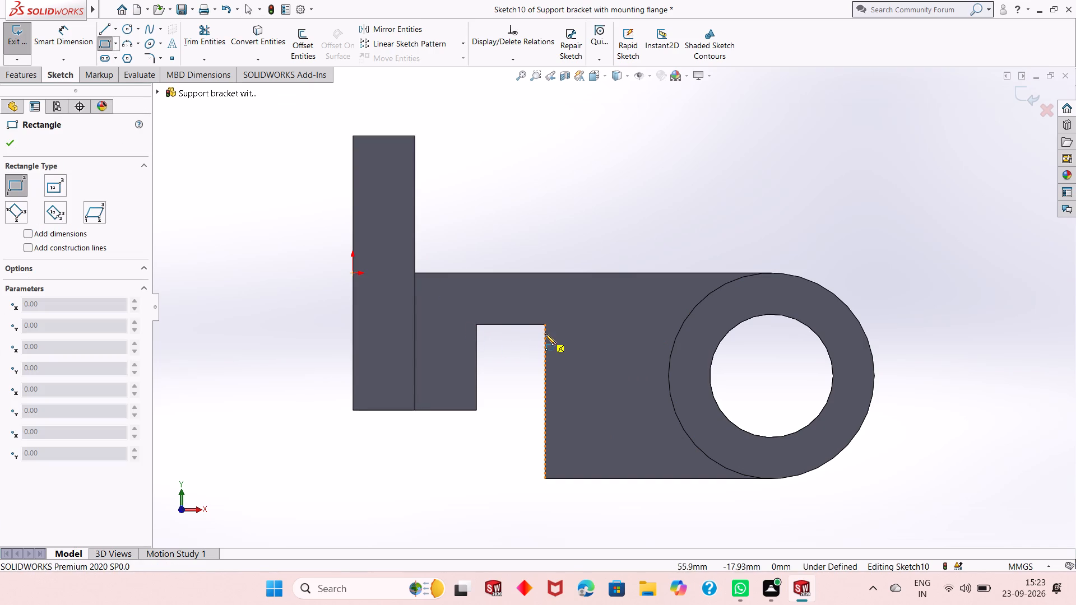
{"action": "left_click", "coordinate": [546, 326]}
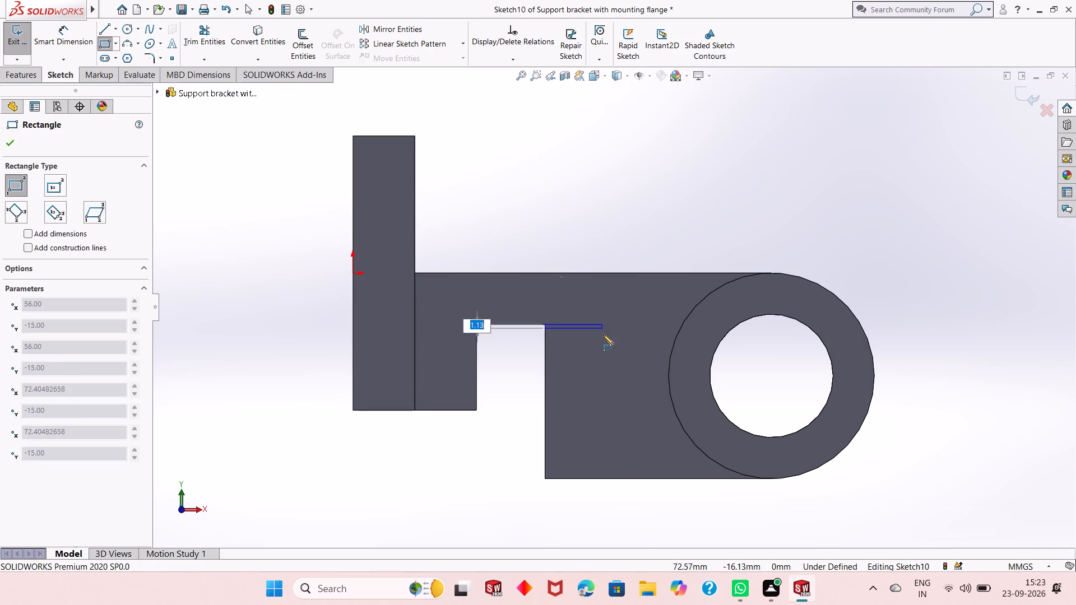
{"action": "left_click", "coordinate": [636, 478]}
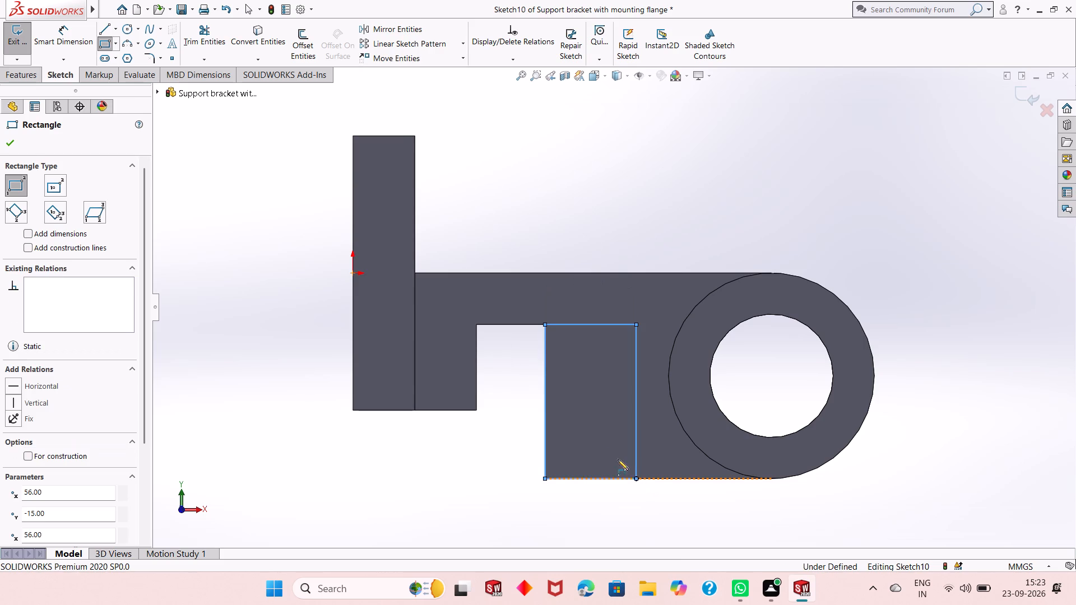
{"action": "left_click", "coordinate": [13, 142]}
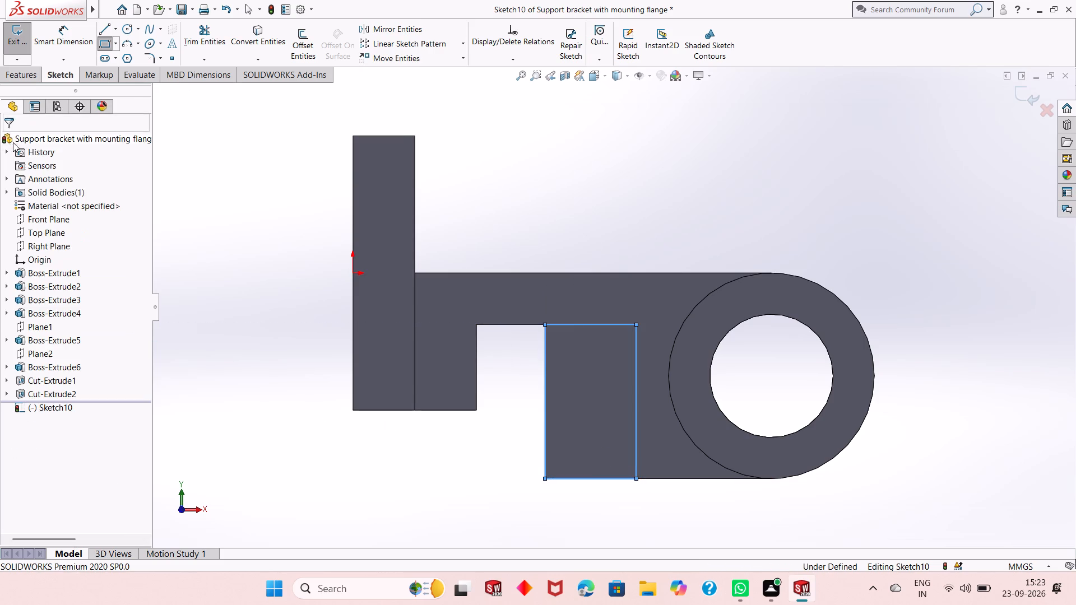
Dimension the rectangle's bottom edge with the expression 60-18-20, giving a width of 22 mm.
{"action": "left_click", "coordinate": [69, 42]}
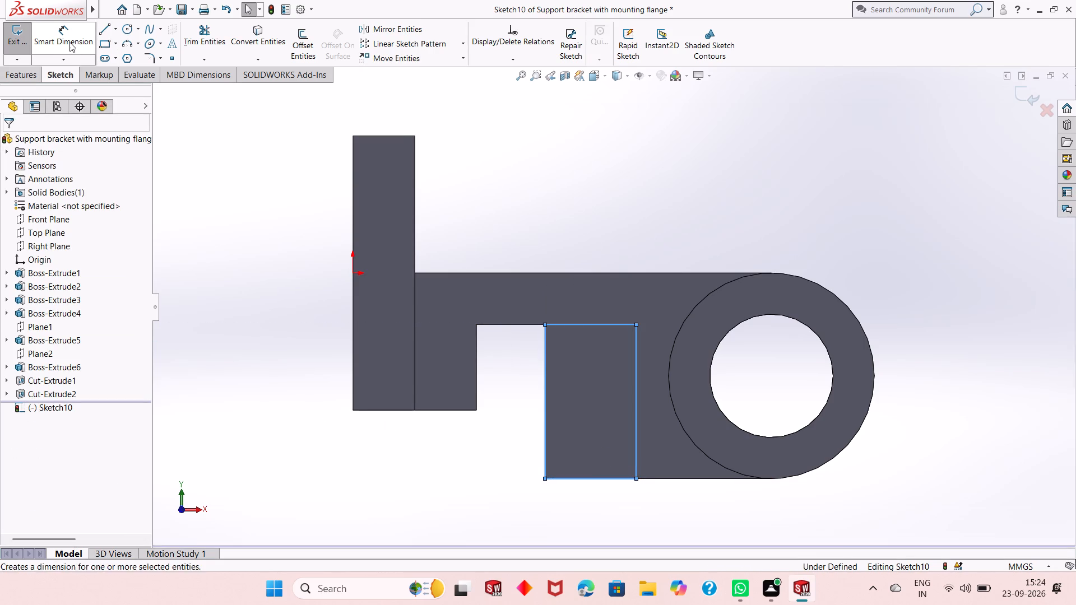
{"action": "left_click", "coordinate": [571, 480]}
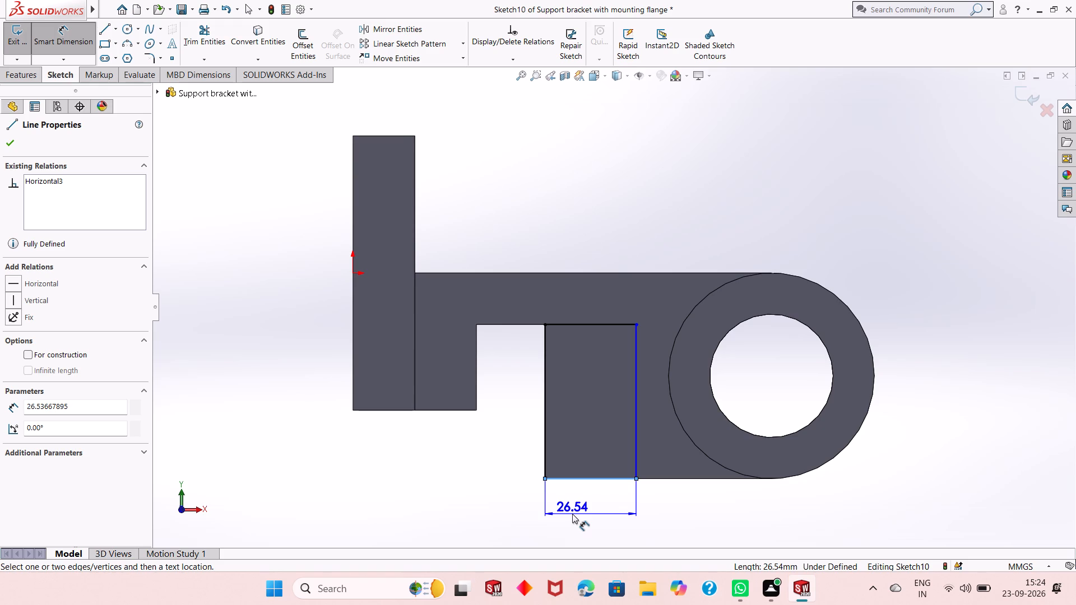
{"action": "left_click", "coordinate": [572, 514]}
{"action": "middle_click_drag", "start_coordinate": [630, 499], "coordinate": [631, 500]}
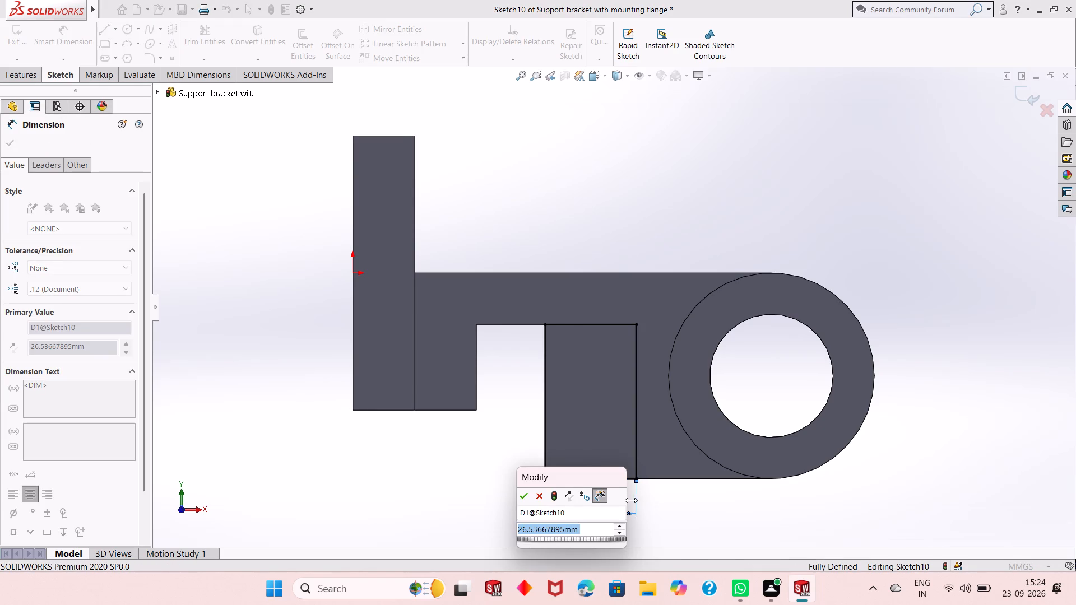
{"action": "middle_click_drag", "start_coordinate": [631, 500], "coordinate": [619, 509]}
{"action": "middle_click_drag", "start_coordinate": [693, 462], "coordinate": [666, 482]}
{"action": "scroll", "coordinate": [665, 482], "scroll_direction": "up", "scroll_amount": 2}
{"action": "double_click", "coordinate": [562, 528]}
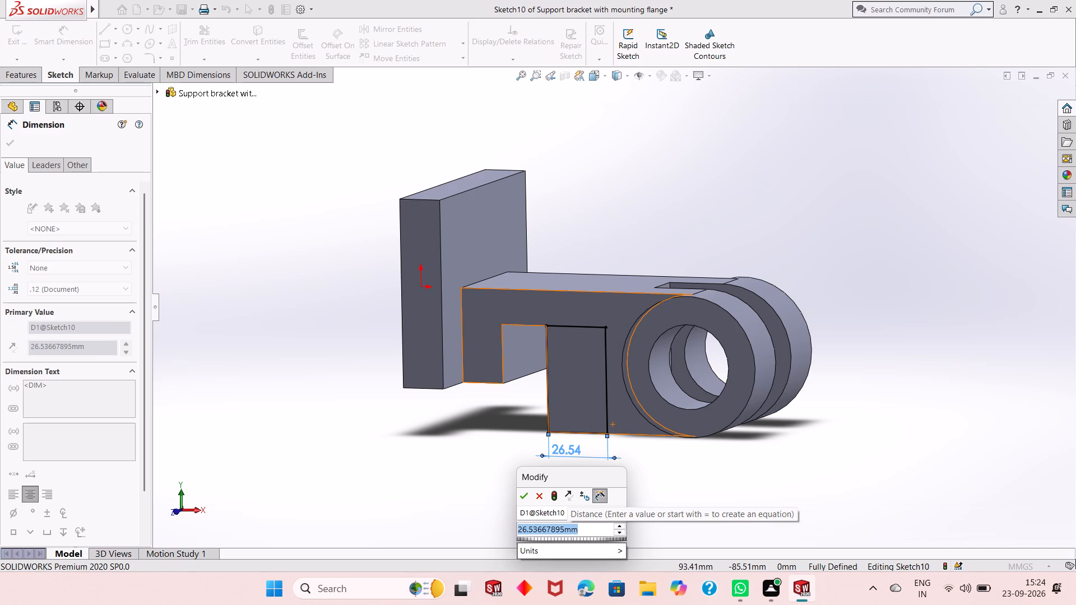
{"action": "type", "text": "60"}
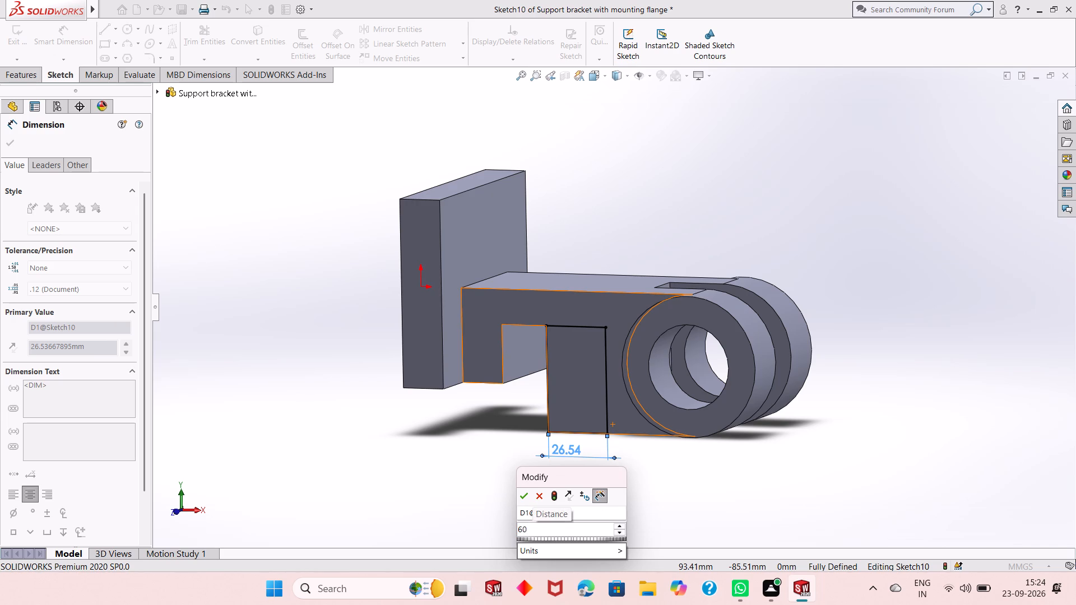
{"action": "key", "text": "minus"}
{"action": "type", "text": "18-20"}
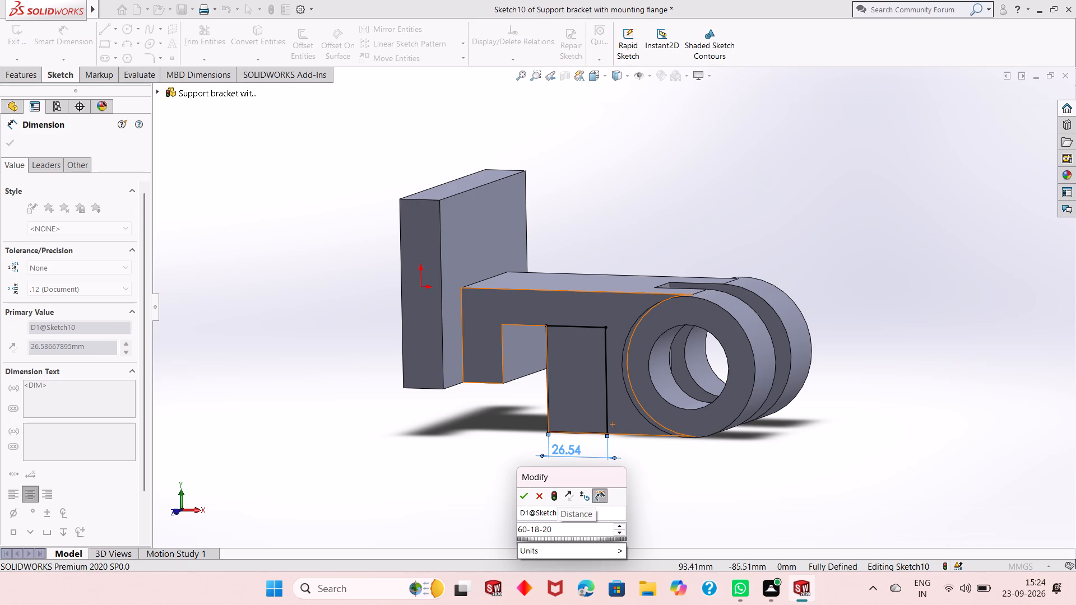
{"action": "key", "text": "Return"}
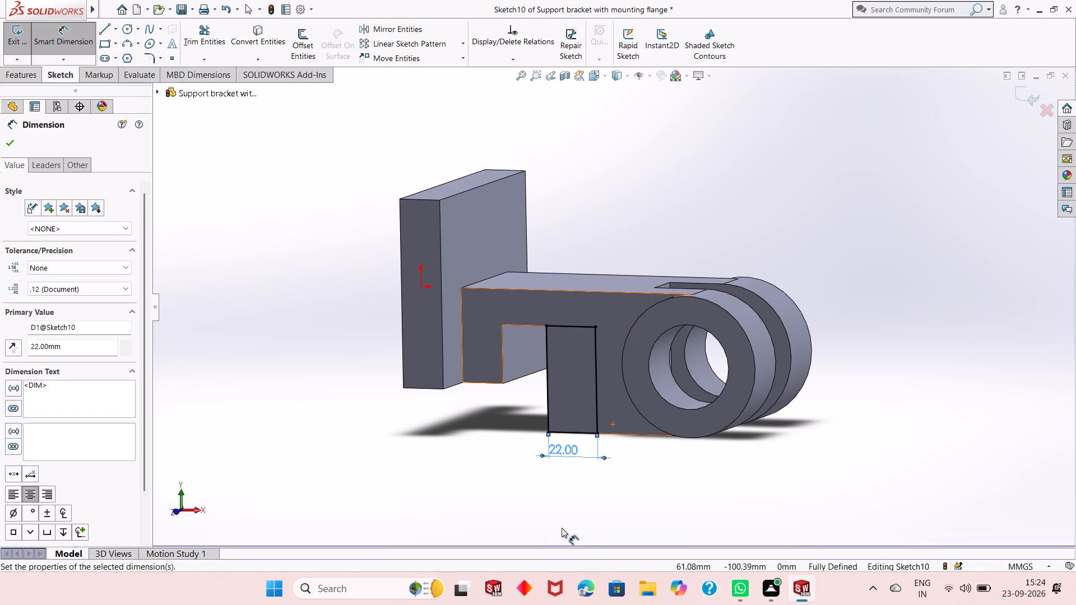
{"action": "middle_click_drag", "start_coordinate": [573, 478], "coordinate": [614, 465]}
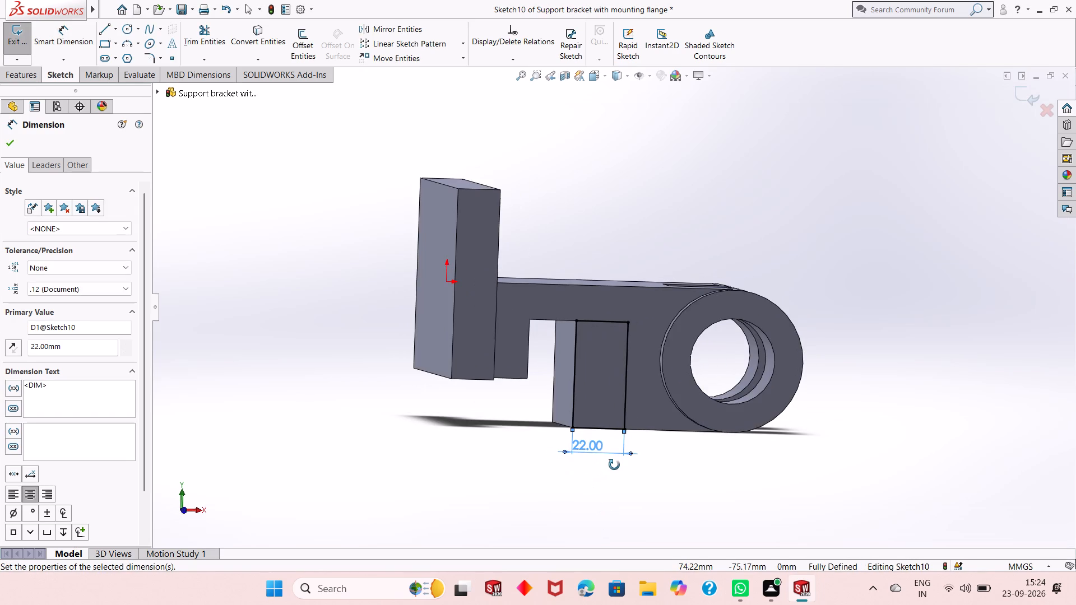
{"action": "middle_click_drag", "start_coordinate": [614, 465], "coordinate": [605, 473]}
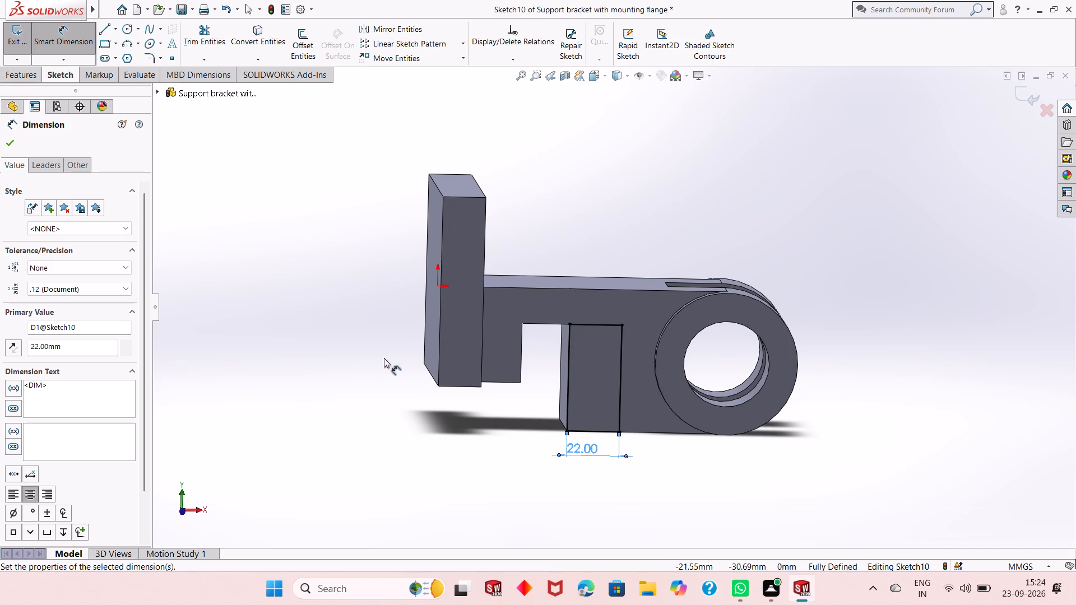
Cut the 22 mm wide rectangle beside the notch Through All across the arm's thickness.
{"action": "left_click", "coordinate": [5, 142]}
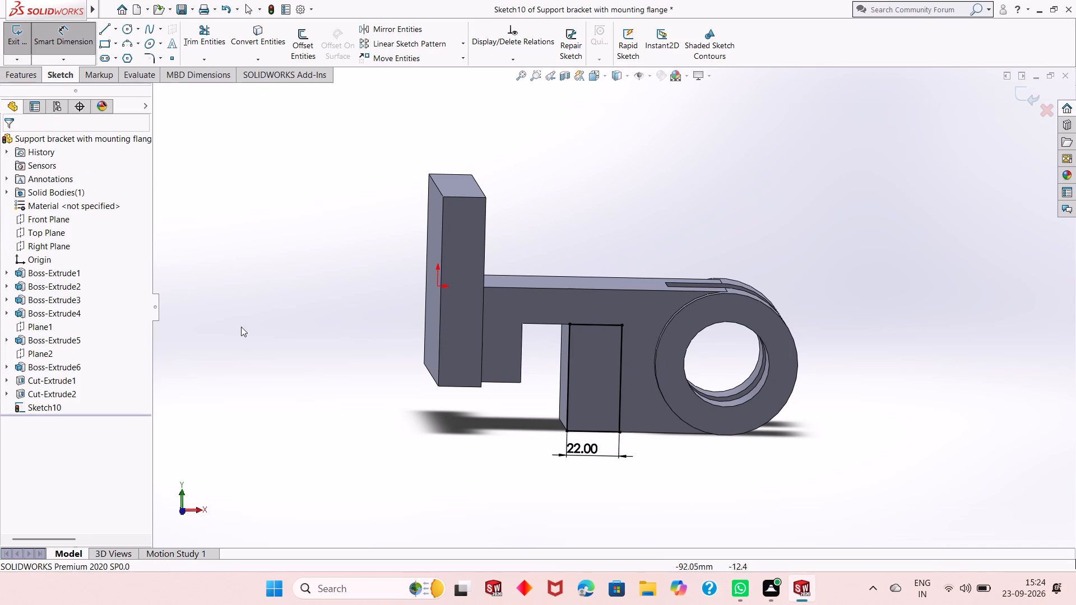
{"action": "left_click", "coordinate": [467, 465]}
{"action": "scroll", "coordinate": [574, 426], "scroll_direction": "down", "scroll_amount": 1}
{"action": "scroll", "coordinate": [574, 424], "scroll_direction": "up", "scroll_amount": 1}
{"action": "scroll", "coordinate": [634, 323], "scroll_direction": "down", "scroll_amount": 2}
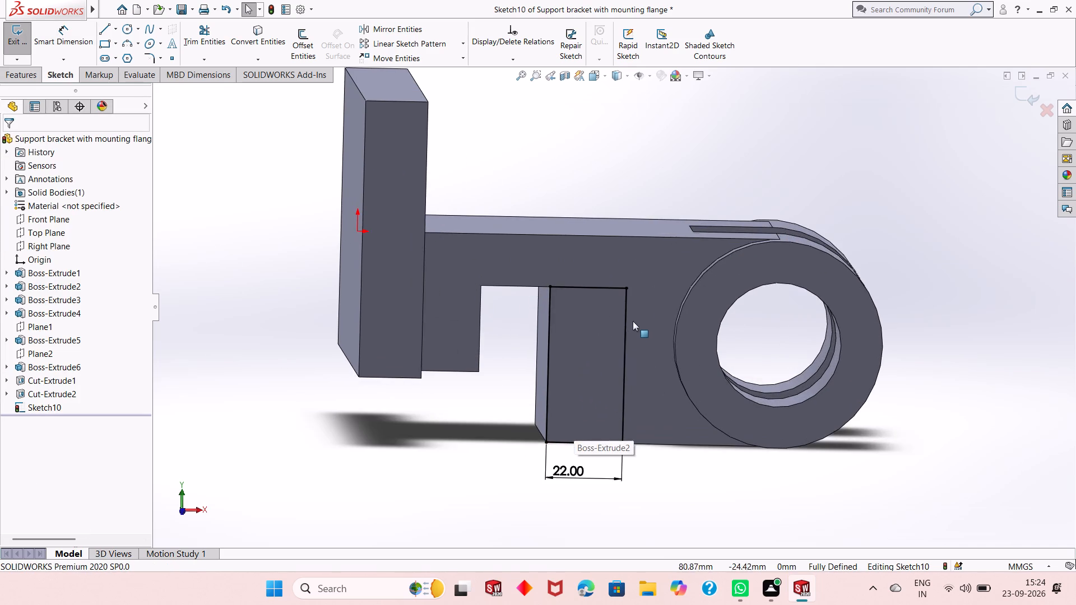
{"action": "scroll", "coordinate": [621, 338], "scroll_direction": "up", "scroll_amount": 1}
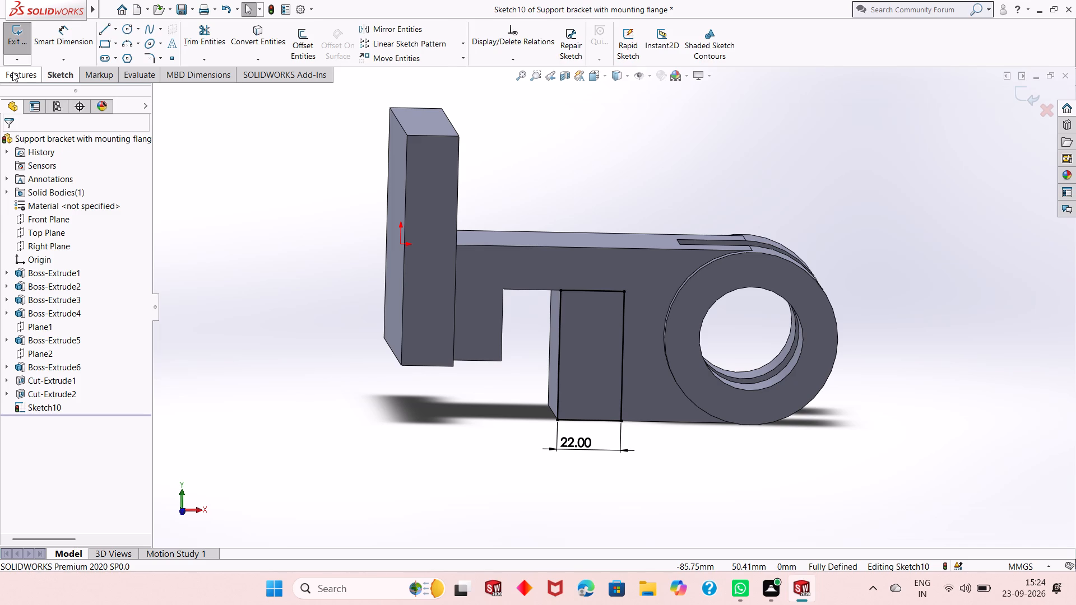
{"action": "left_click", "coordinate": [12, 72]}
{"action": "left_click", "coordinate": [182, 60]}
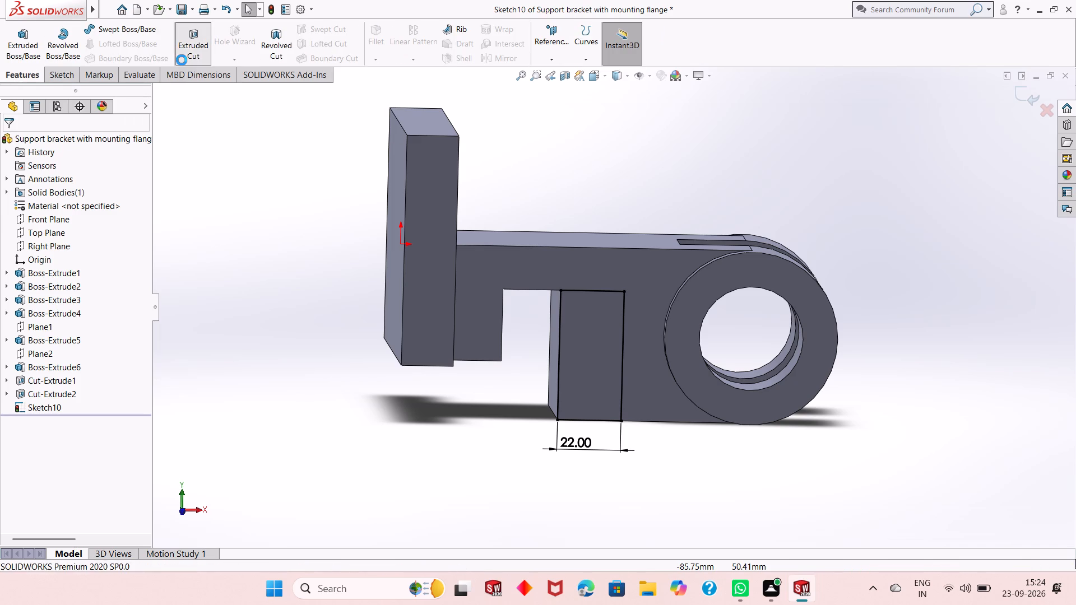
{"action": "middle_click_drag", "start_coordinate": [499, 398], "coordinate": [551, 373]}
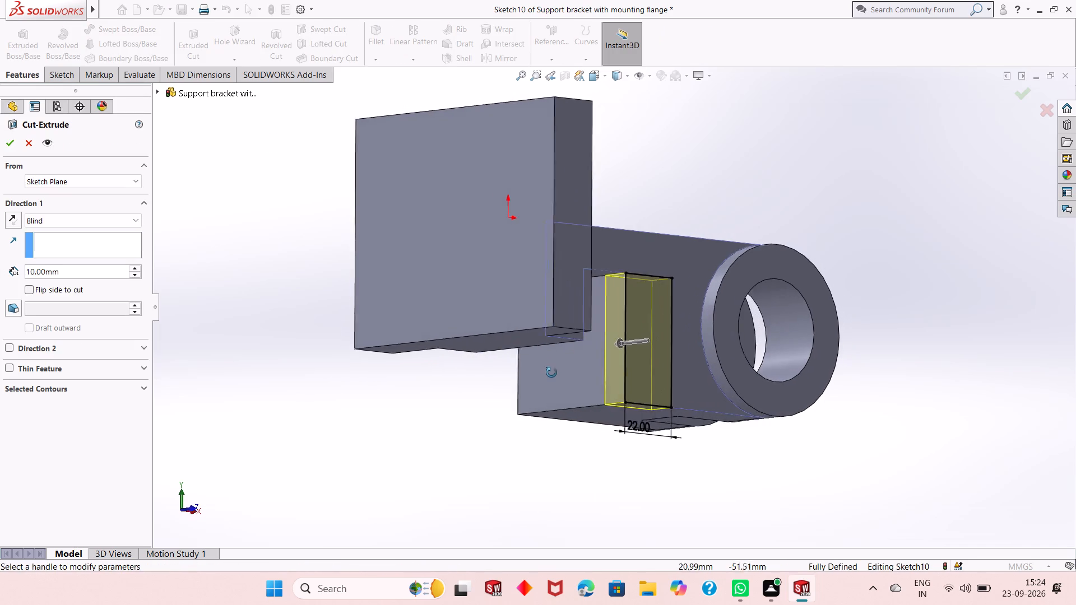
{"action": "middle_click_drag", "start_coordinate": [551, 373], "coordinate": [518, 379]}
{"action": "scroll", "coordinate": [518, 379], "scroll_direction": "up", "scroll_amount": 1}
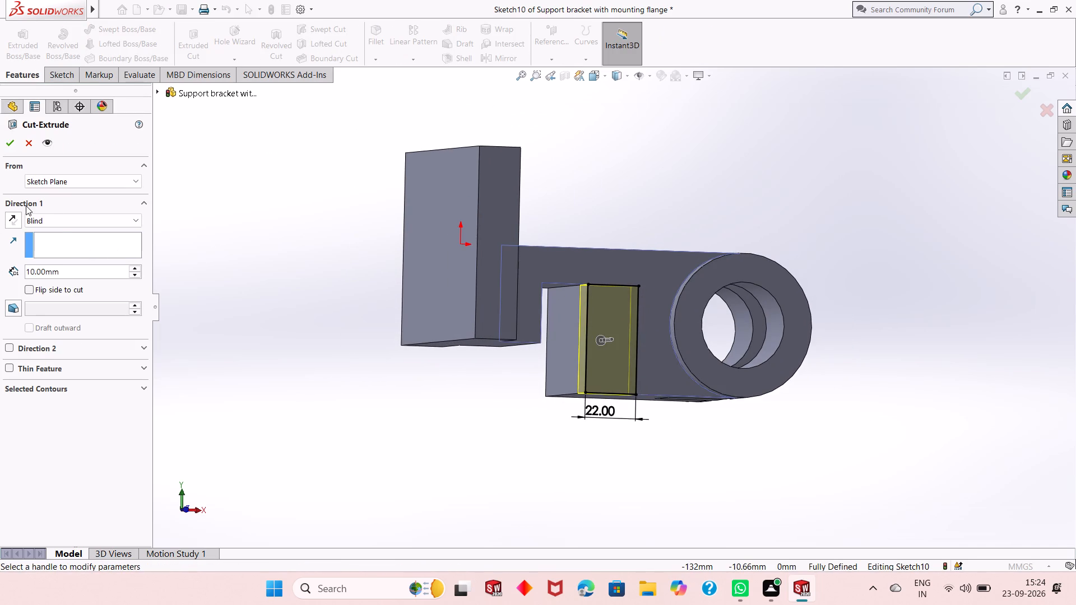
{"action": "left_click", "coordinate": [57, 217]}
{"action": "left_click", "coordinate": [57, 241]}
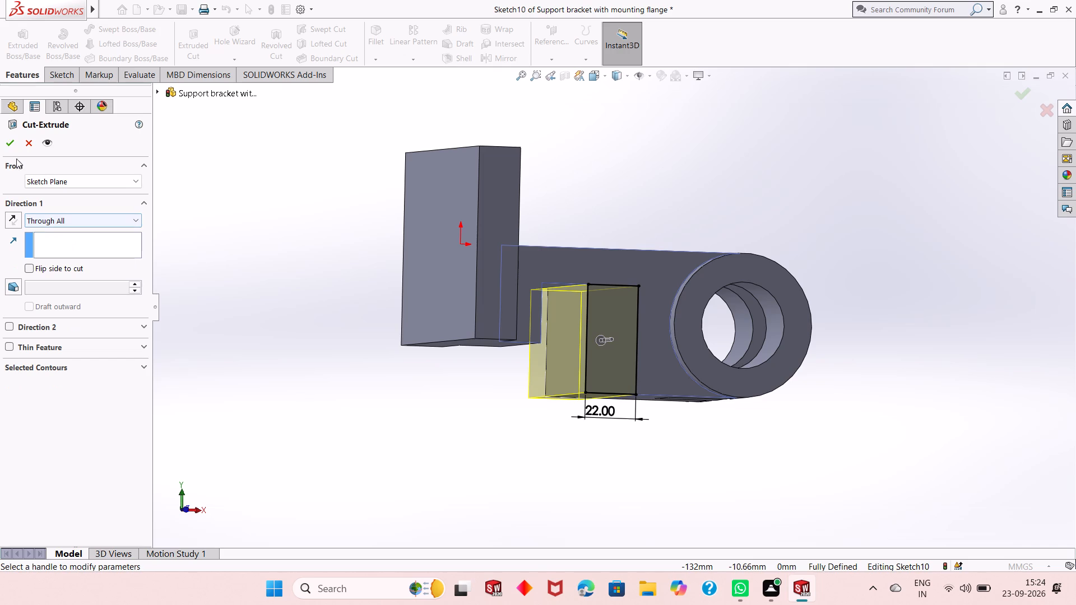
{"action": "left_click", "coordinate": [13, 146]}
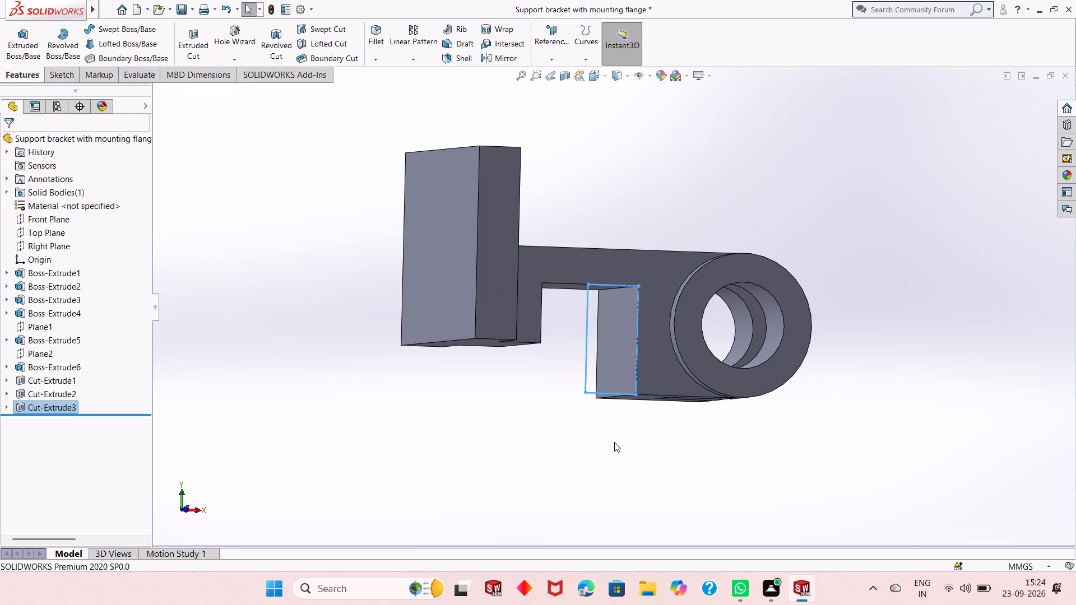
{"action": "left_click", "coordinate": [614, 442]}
Examine the notch, the slot and the end bosses from above, below, the end and both sides.
{"action": "middle_click_drag", "start_coordinate": [749, 405], "coordinate": [701, 304]}
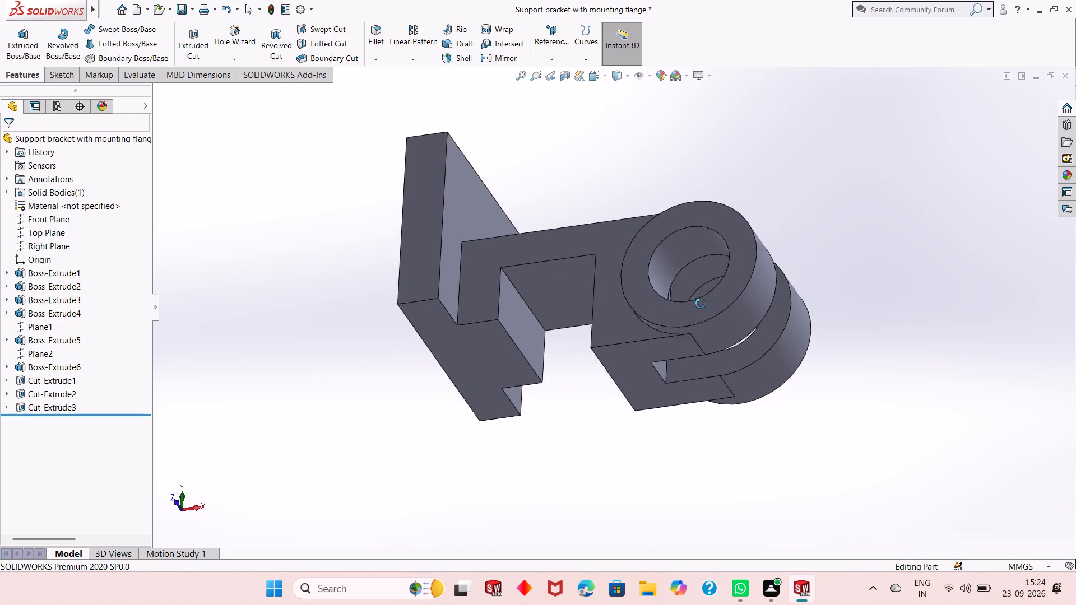
{"action": "middle_click_drag", "start_coordinate": [701, 304], "coordinate": [700, 445]}
{"action": "scroll", "coordinate": [646, 231], "scroll_direction": "down", "scroll_amount": 2}
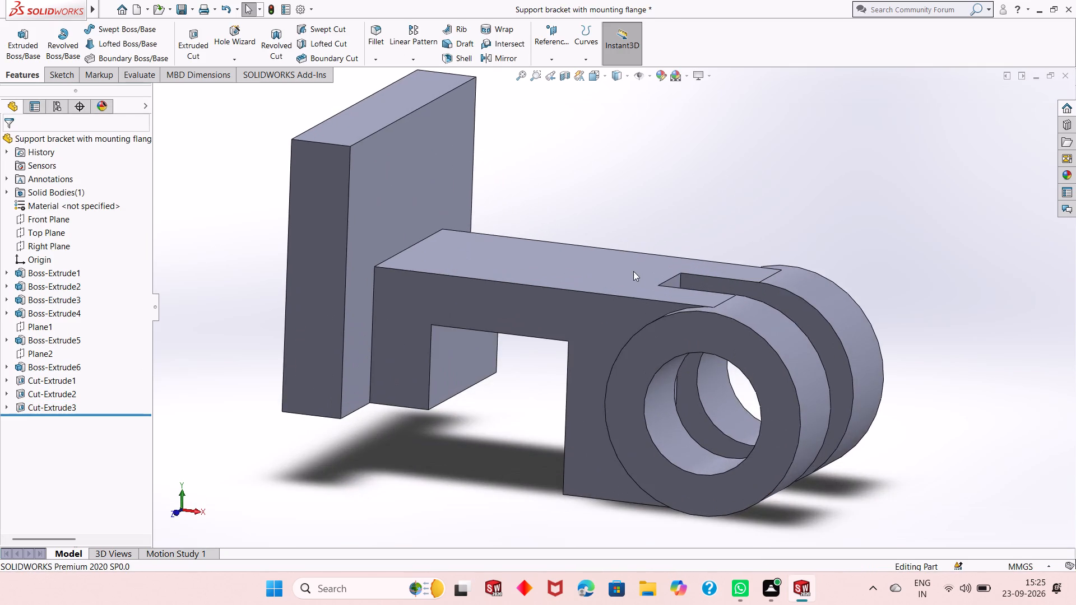
{"action": "scroll", "coordinate": [634, 284], "scroll_direction": "up", "scroll_amount": 2}
{"action": "middle_click_drag", "start_coordinate": [633, 328], "coordinate": [624, 375]}
{"action": "scroll", "coordinate": [624, 371], "scroll_direction": "up", "scroll_amount": 2}
{"action": "scroll", "coordinate": [554, 230], "scroll_direction": "down", "scroll_amount": 1}
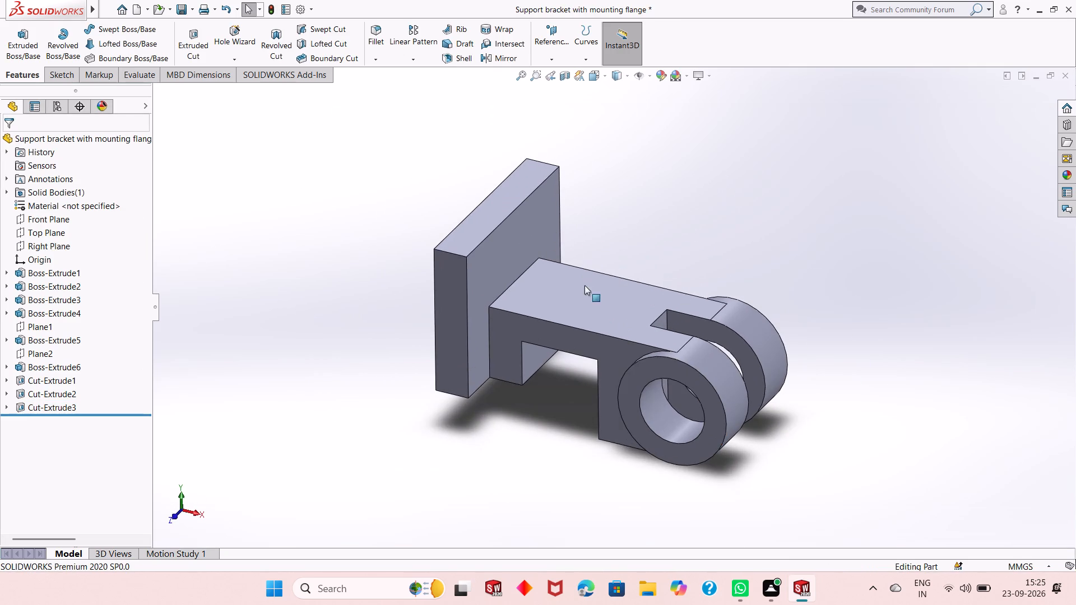
{"action": "scroll", "coordinate": [601, 315], "scroll_direction": "up", "scroll_amount": 1}
{"action": "scroll", "coordinate": [605, 370], "scroll_direction": "up", "scroll_amount": 1}
{"action": "middle_click_drag", "start_coordinate": [604, 371], "coordinate": [597, 325]}
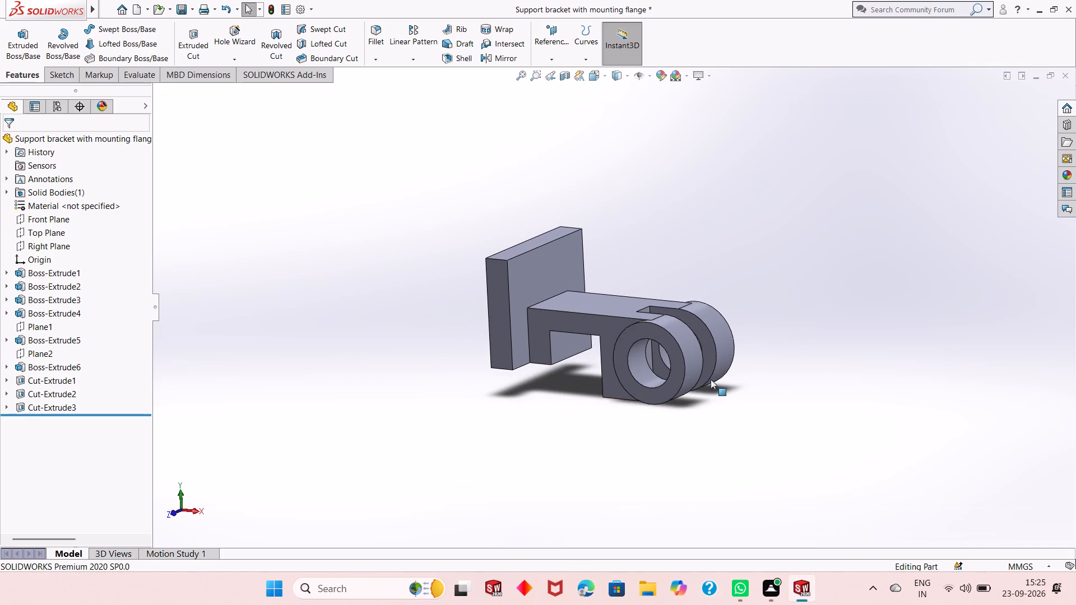
{"action": "scroll", "coordinate": [684, 362], "scroll_direction": "down", "scroll_amount": 3}
{"action": "scroll", "coordinate": [600, 325], "scroll_direction": "down", "scroll_amount": 3}
{"action": "scroll", "coordinate": [587, 343], "scroll_direction": "up", "scroll_amount": 2}
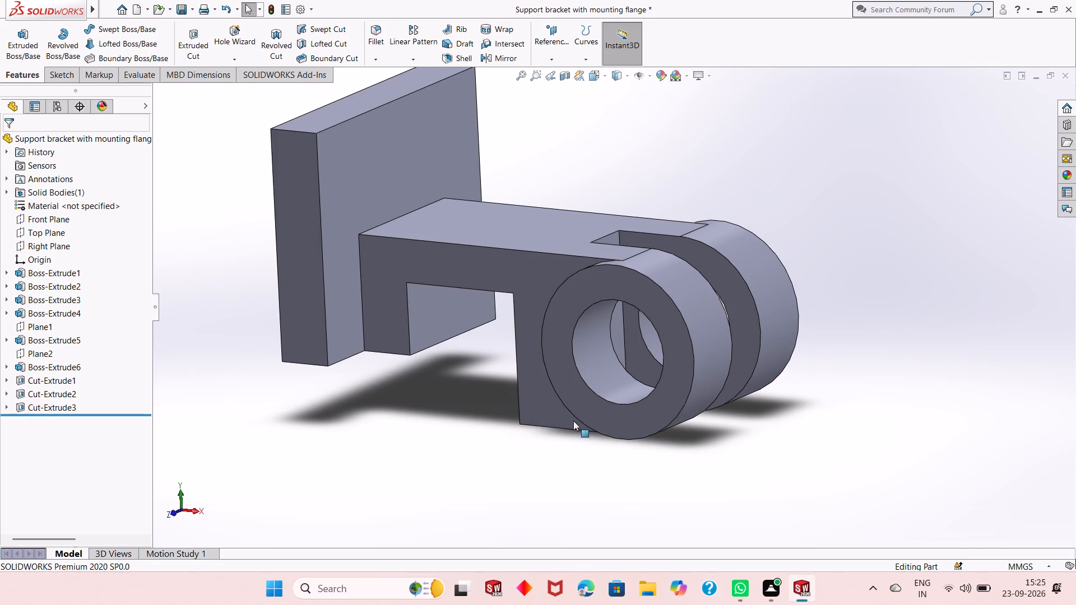
{"action": "middle_click_drag", "start_coordinate": [573, 425], "coordinate": [596, 294]}
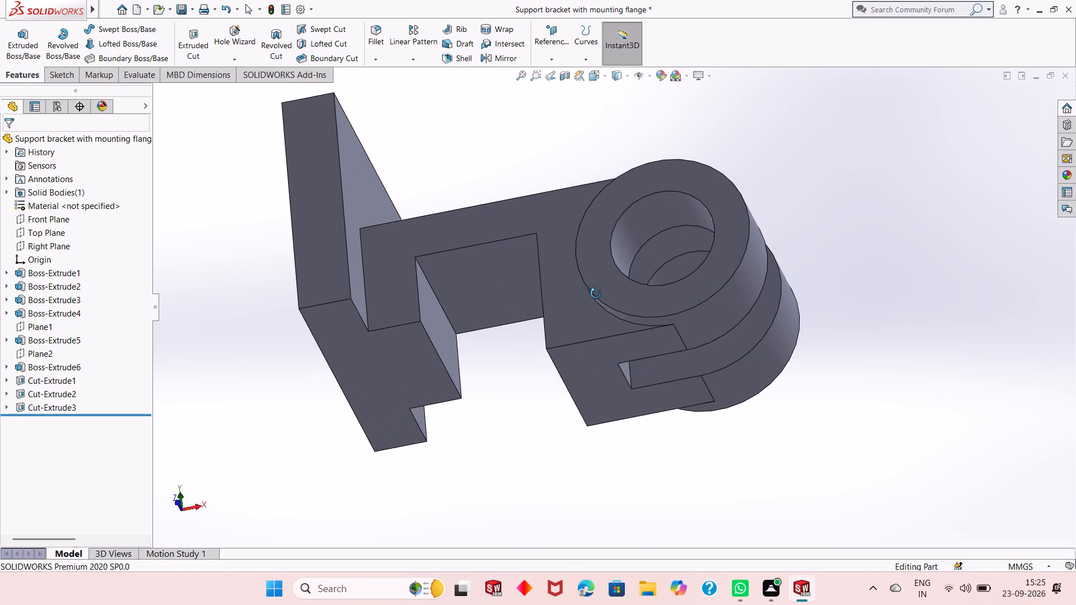
{"action": "middle_click_drag", "start_coordinate": [596, 294], "coordinate": [586, 338]}
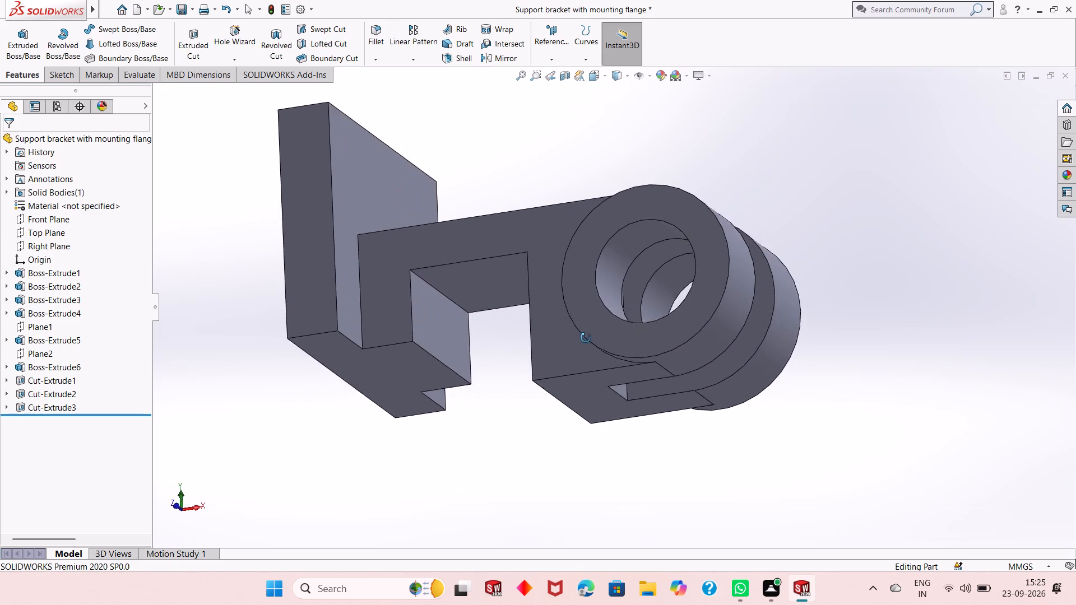
{"action": "middle_click_drag", "start_coordinate": [586, 338], "coordinate": [562, 452]}
{"action": "scroll", "coordinate": [537, 415], "scroll_direction": "up", "scroll_amount": 1}
{"action": "left_click", "coordinate": [655, 196]}
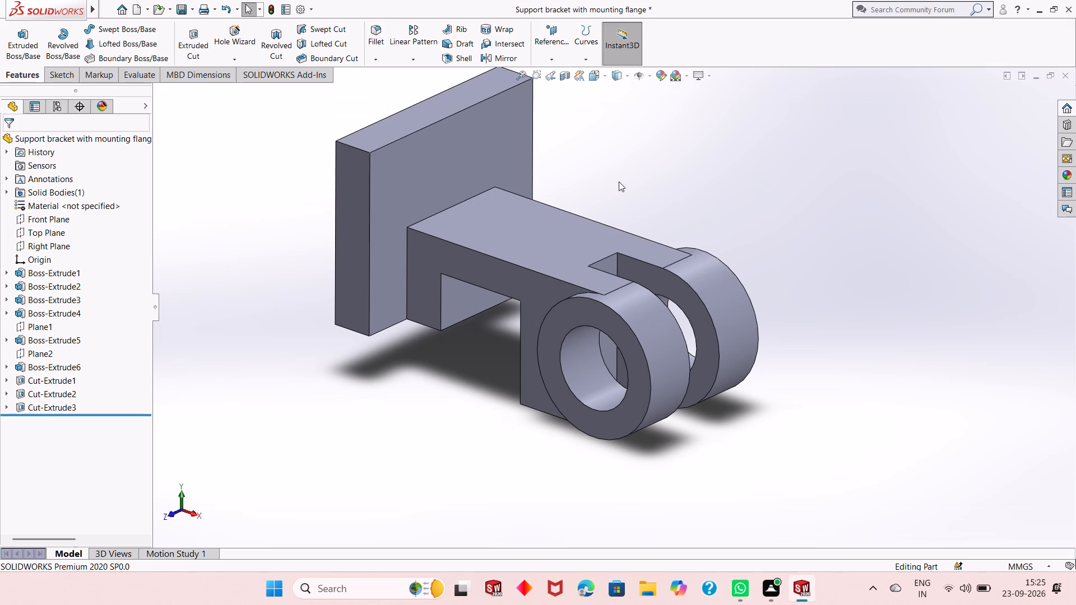
{"action": "scroll", "coordinate": [558, 223], "scroll_direction": "up", "scroll_amount": 2}
{"action": "scroll", "coordinate": [586, 180], "scroll_direction": "down", "scroll_amount": 2}
{"action": "scroll", "coordinate": [571, 241], "scroll_direction": "up", "scroll_amount": 2}
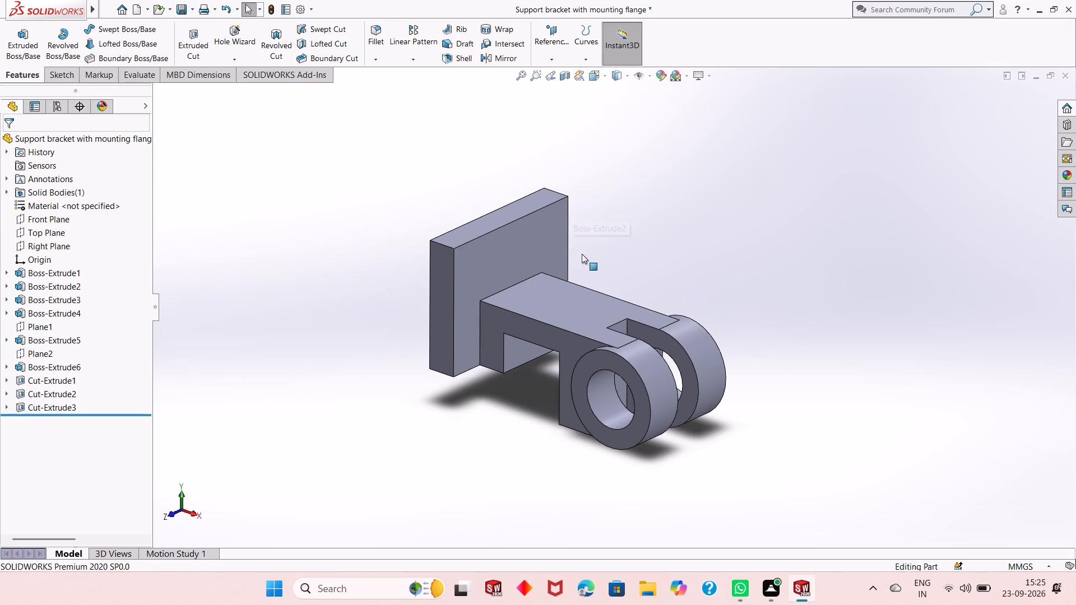
{"action": "scroll", "coordinate": [693, 440], "scroll_direction": "down", "scroll_amount": 3}
{"action": "scroll", "coordinate": [322, 324], "scroll_direction": "down", "scroll_amount": 3}
{"action": "scroll", "coordinate": [350, 272], "scroll_direction": "down", "scroll_amount": 3}
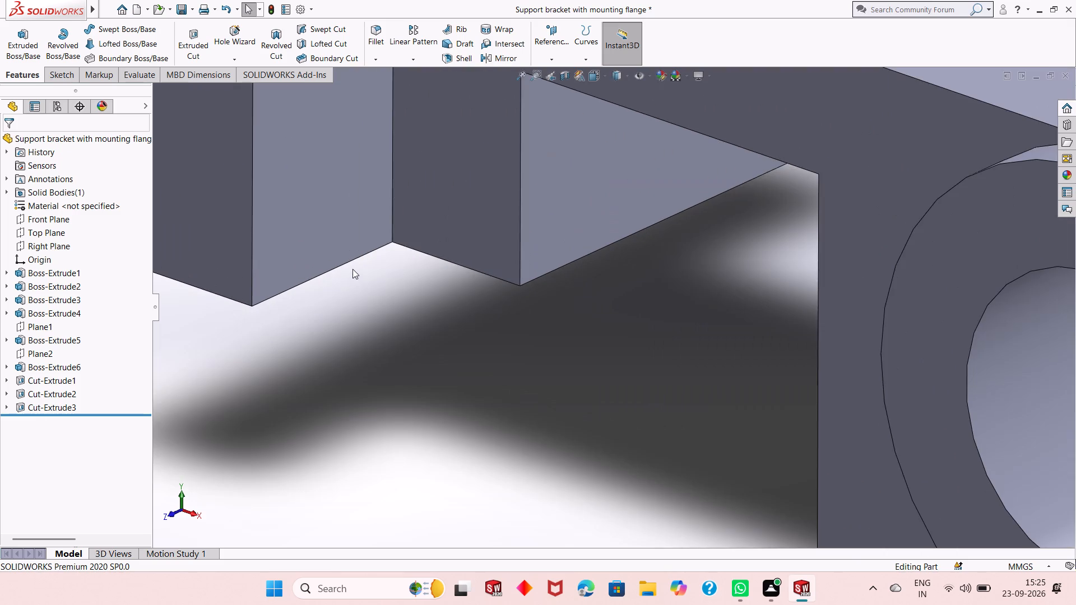
{"action": "scroll", "coordinate": [360, 282], "scroll_direction": "up", "scroll_amount": 7}
{"action": "scroll", "coordinate": [753, 237], "scroll_direction": "down", "scroll_amount": 2}
{"action": "scroll", "coordinate": [610, 248], "scroll_direction": "up", "scroll_amount": 3}
{"action": "scroll", "coordinate": [813, 275], "scroll_direction": "down", "scroll_amount": 2}
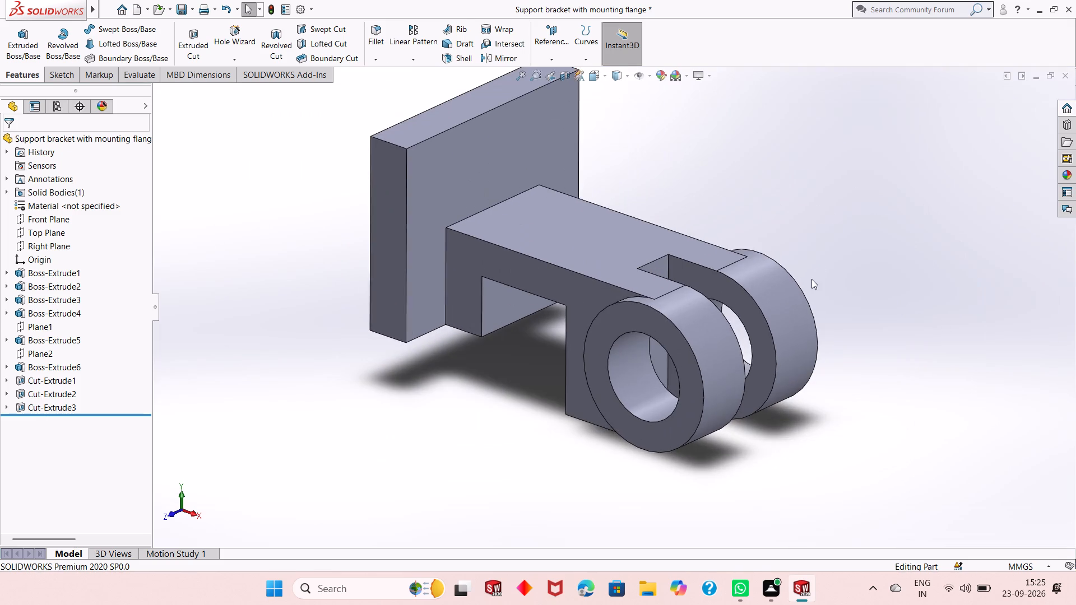
{"action": "scroll", "coordinate": [687, 318], "scroll_direction": "up", "scroll_amount": 4}
{"action": "scroll", "coordinate": [597, 332], "scroll_direction": "down", "scroll_amount": 3}
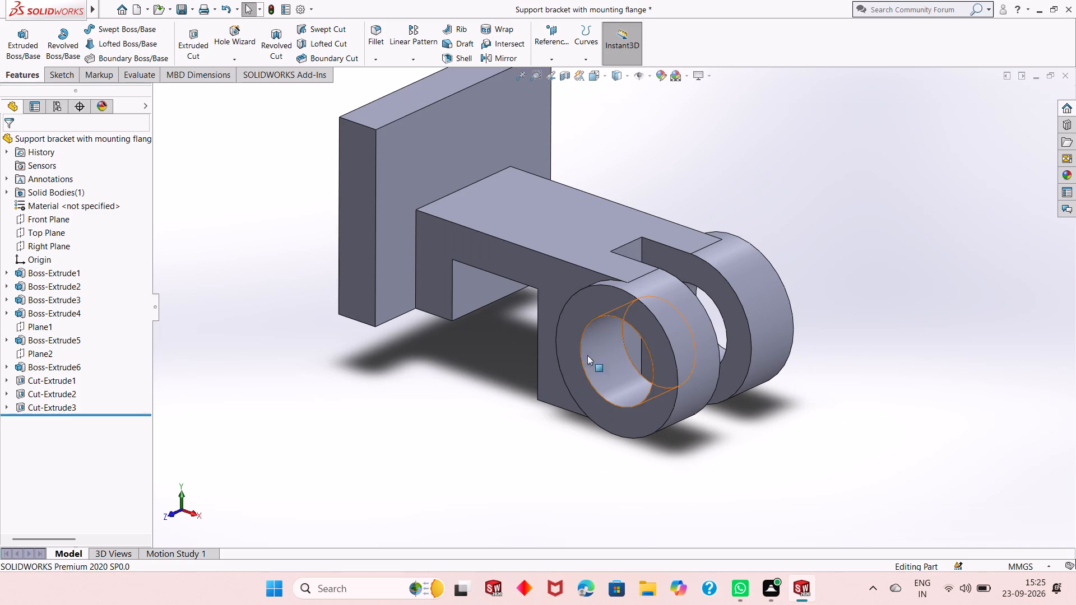
{"action": "middle_click_drag", "start_coordinate": [529, 440], "coordinate": [541, 398]}
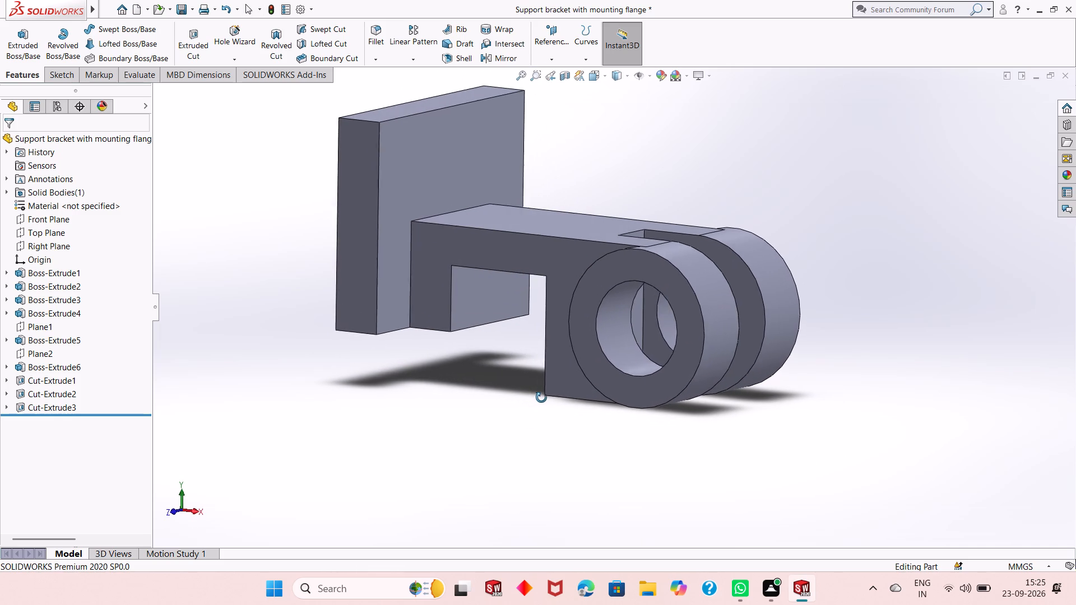
{"action": "middle_click_drag", "start_coordinate": [541, 398], "coordinate": [542, 398]}
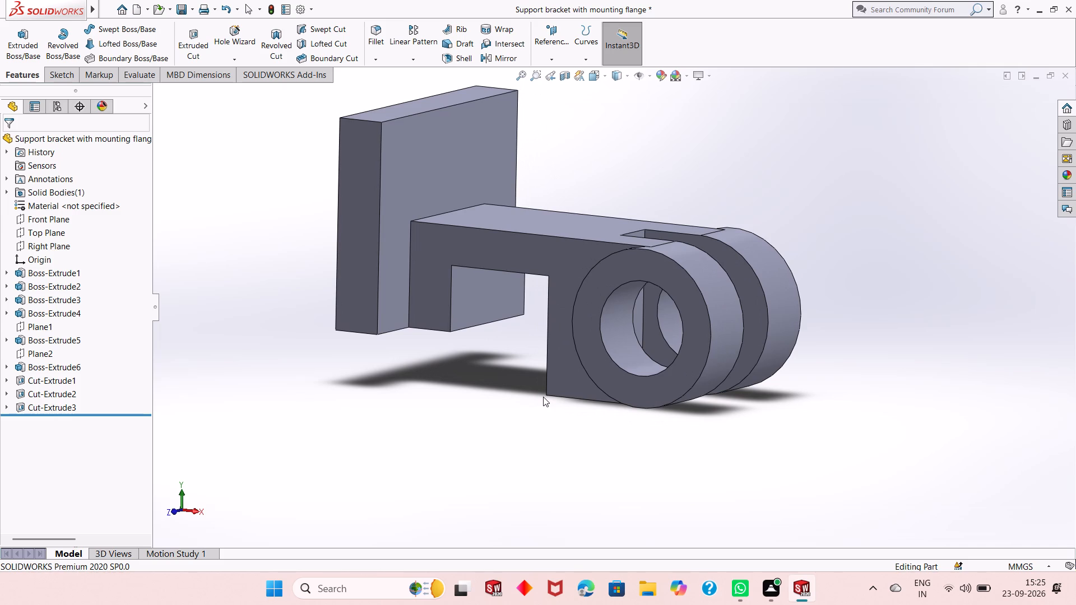
{"action": "middle_click_drag", "start_coordinate": [831, 478], "coordinate": [754, 480]}
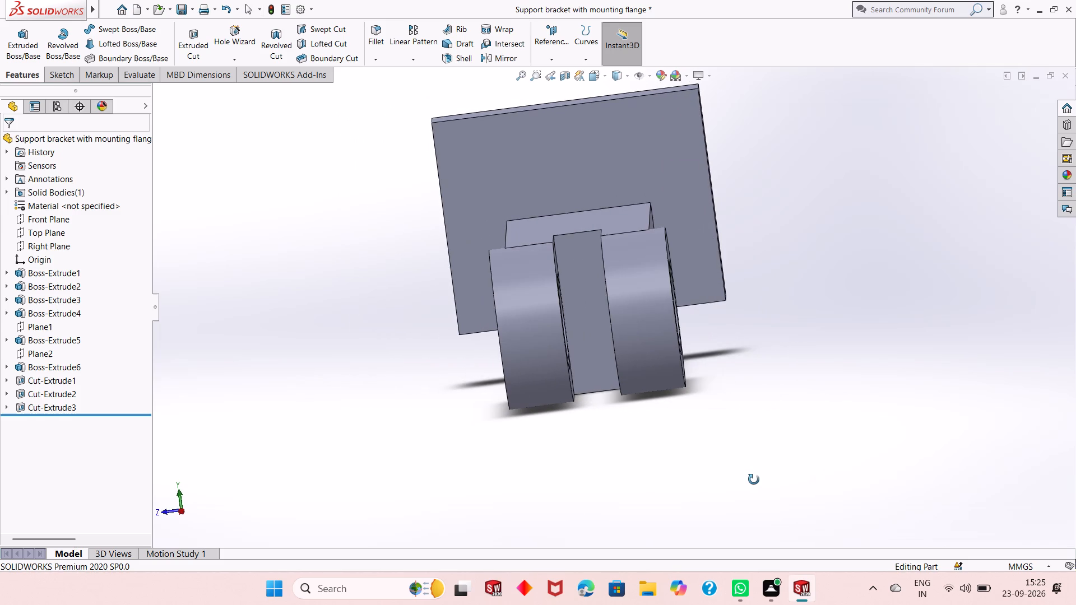
{"action": "middle_click_drag", "start_coordinate": [754, 480], "coordinate": [878, 457]}
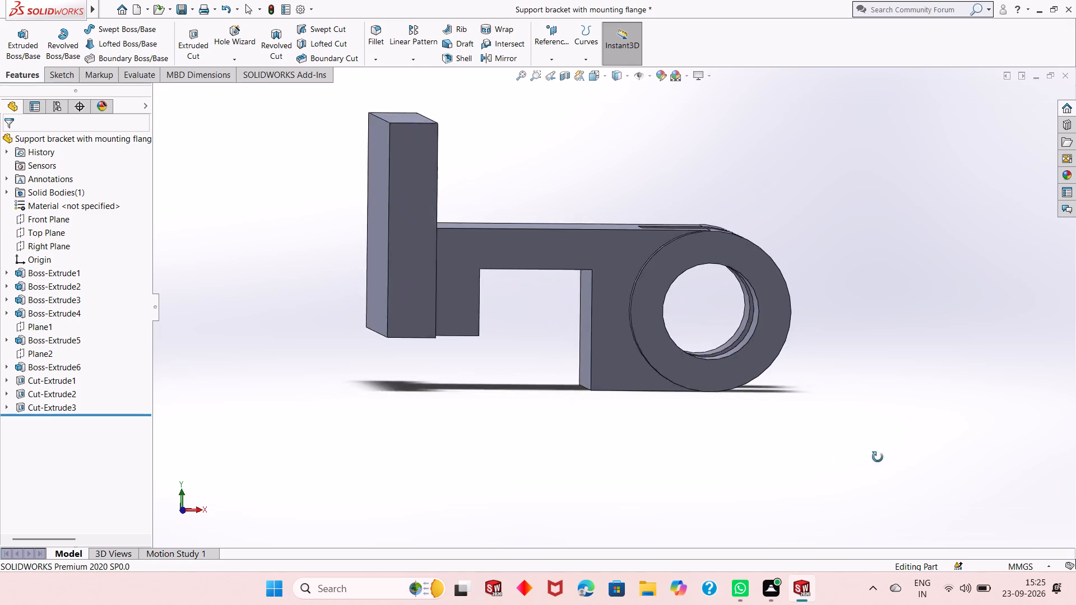
{"action": "middle_click_drag", "start_coordinate": [878, 457], "coordinate": [860, 456]}
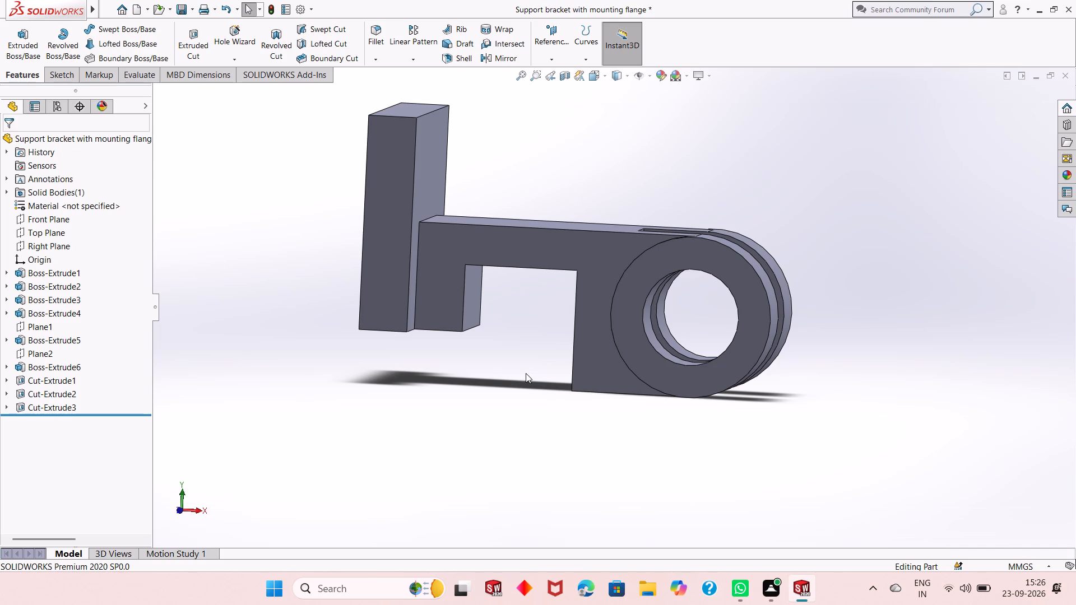
{"action": "middle_click_drag", "start_coordinate": [531, 374], "coordinate": [531, 375]}
{"action": "middle_click_drag", "start_coordinate": [531, 375], "coordinate": [526, 344]}
{"action": "middle_click_drag", "start_coordinate": [526, 340], "coordinate": [526, 353]}
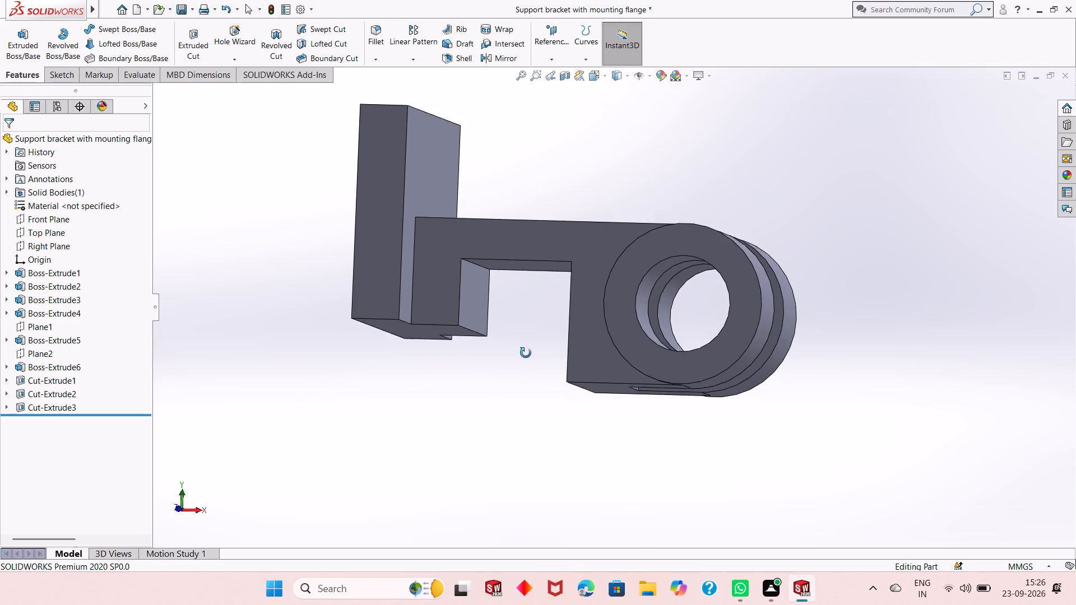
{"action": "middle_click_drag", "start_coordinate": [526, 353], "coordinate": [524, 364]}
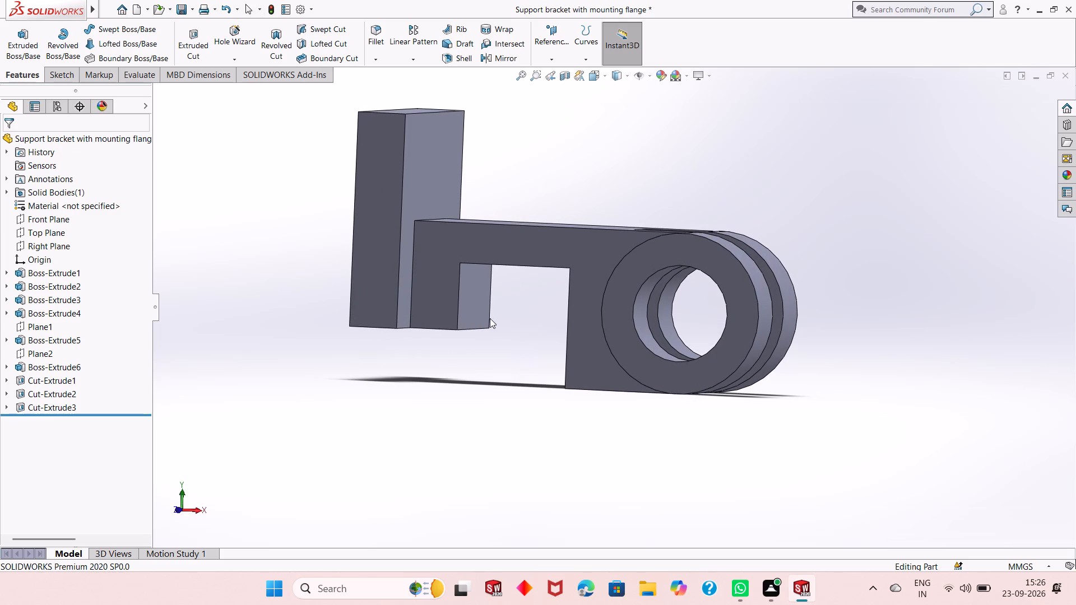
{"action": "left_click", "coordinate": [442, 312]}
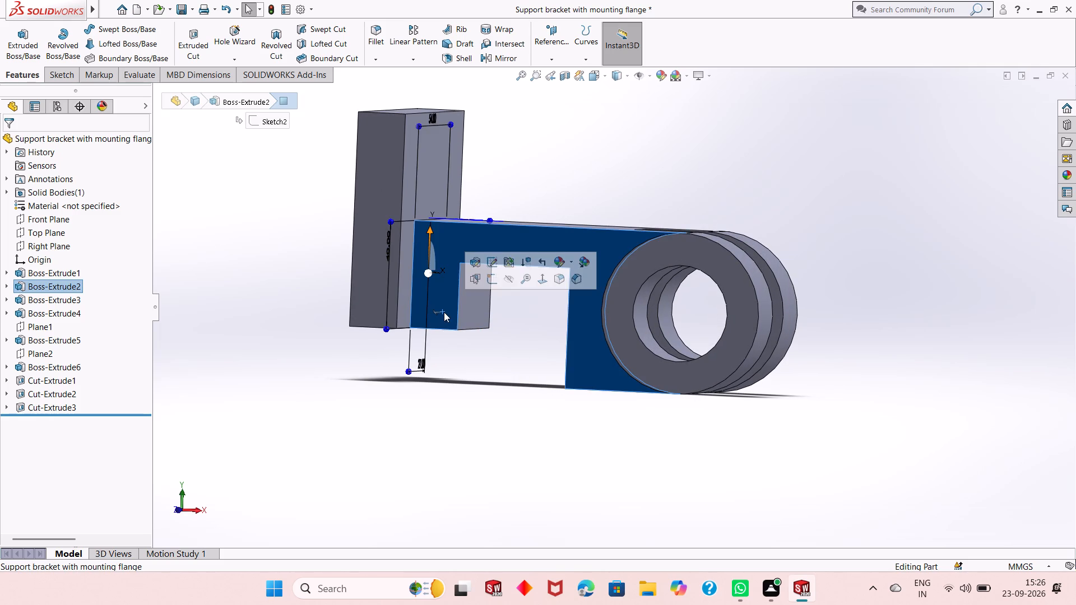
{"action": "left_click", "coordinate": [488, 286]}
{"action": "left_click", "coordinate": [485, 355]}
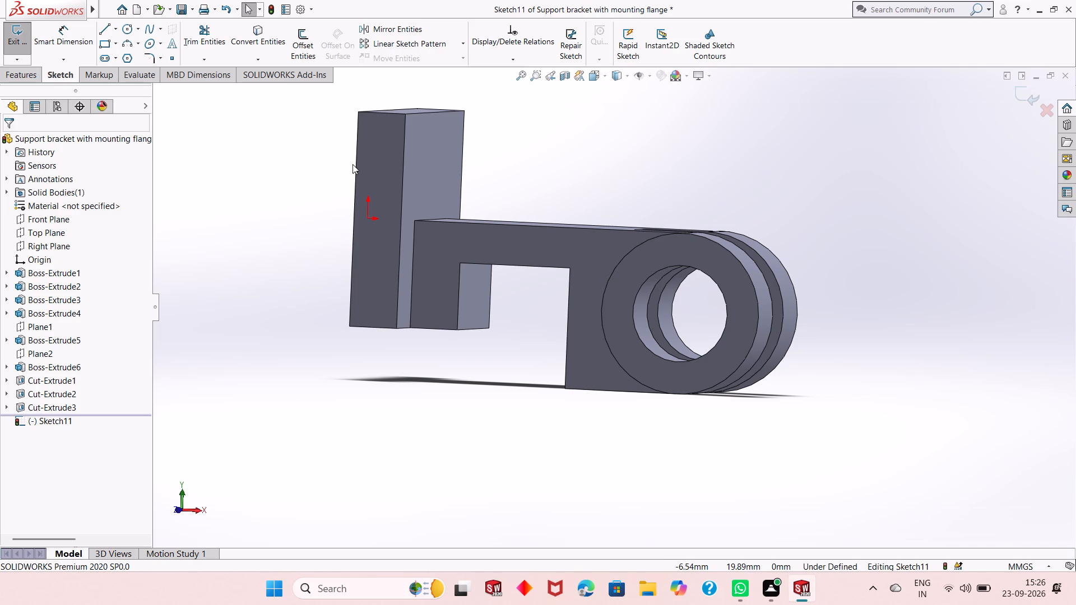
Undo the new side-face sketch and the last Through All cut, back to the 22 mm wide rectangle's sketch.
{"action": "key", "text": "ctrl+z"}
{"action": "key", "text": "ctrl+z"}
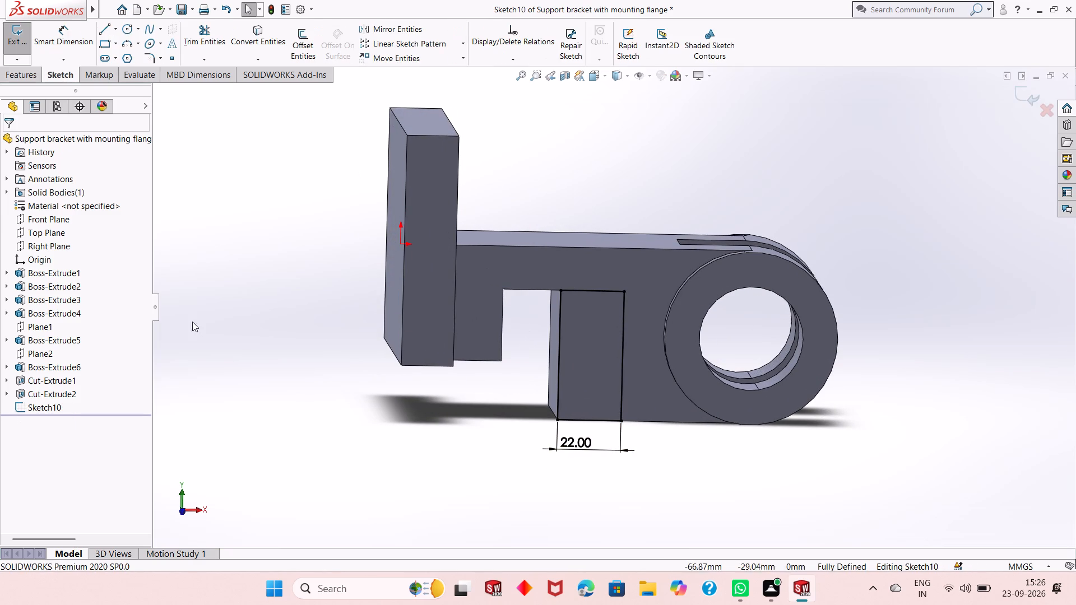
Extrude-cut the 22 mm wide rectangle Through All across the arm to extend the notch toward the bosses.
{"action": "left_click", "coordinate": [21, 79]}
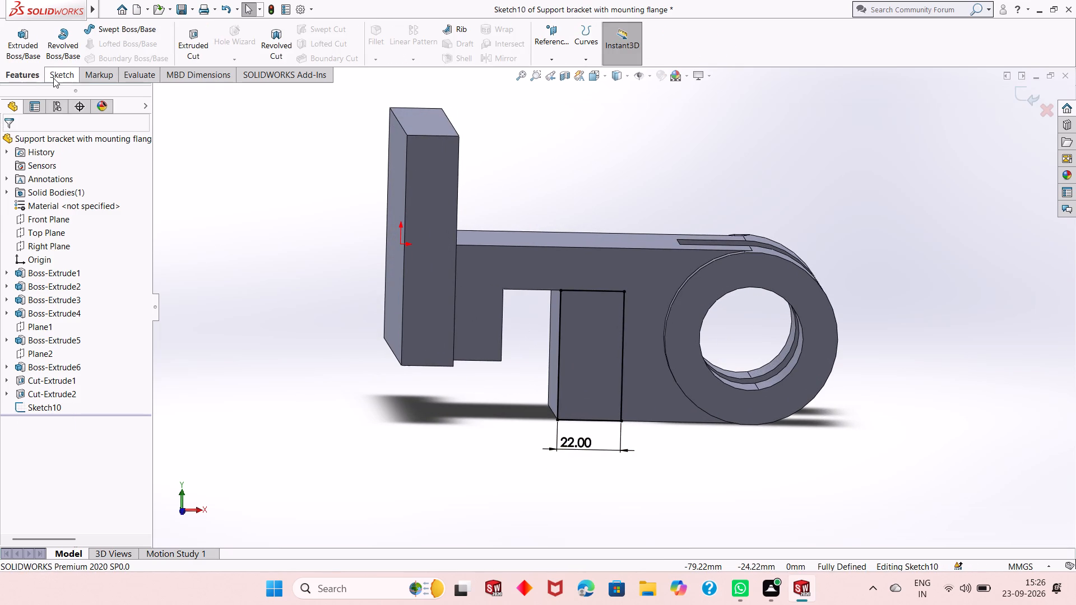
{"action": "left_click", "coordinate": [193, 53]}
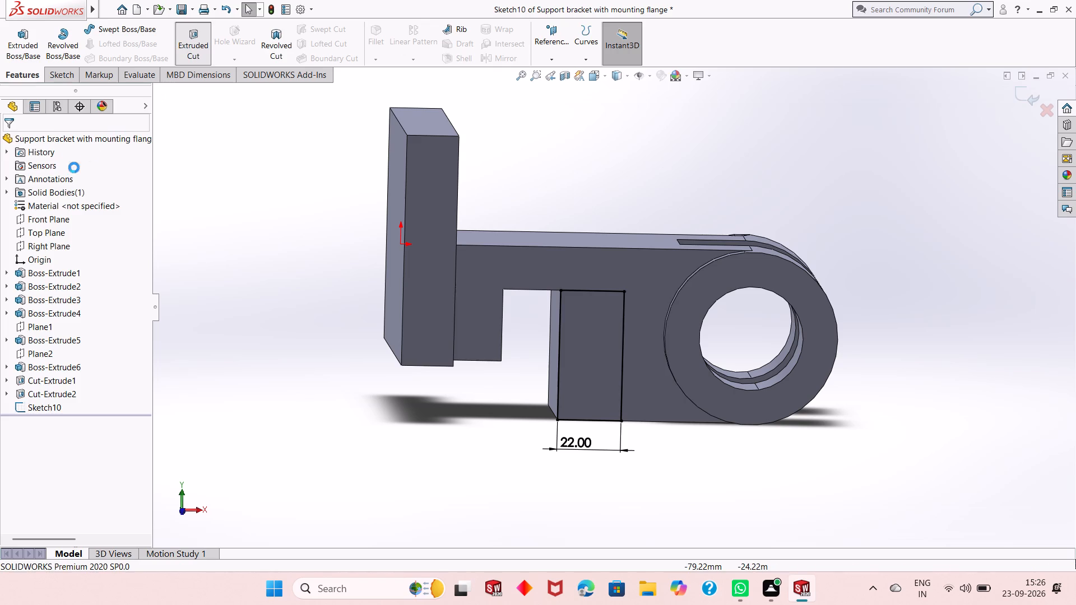
{"action": "left_click", "coordinate": [65, 225]}
{"action": "left_click", "coordinate": [67, 239]}
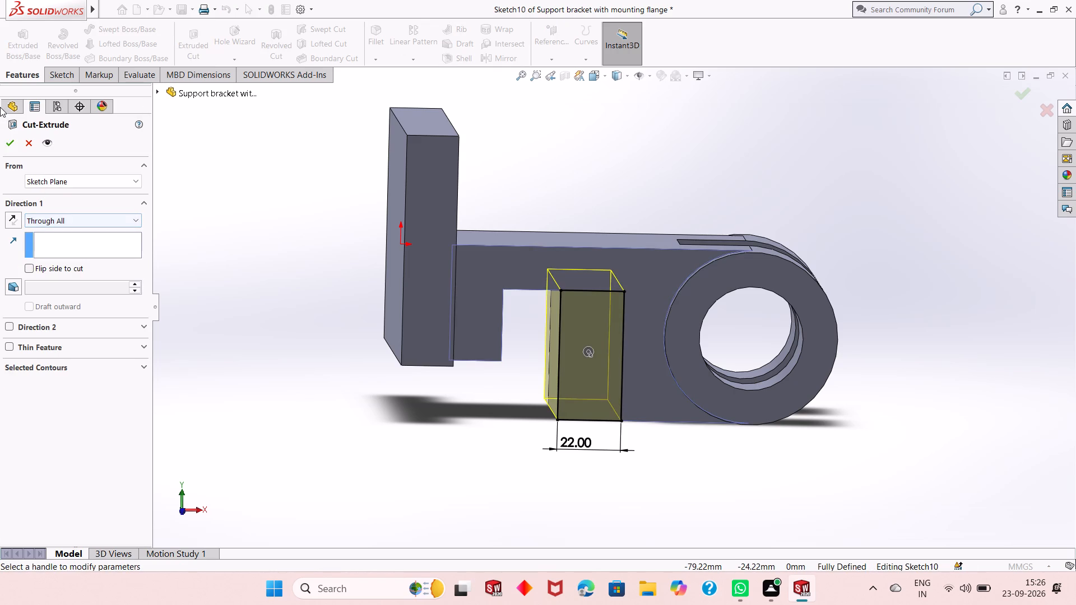
{"action": "left_click", "coordinate": [2, 147]}
{"action": "left_click", "coordinate": [407, 384]}
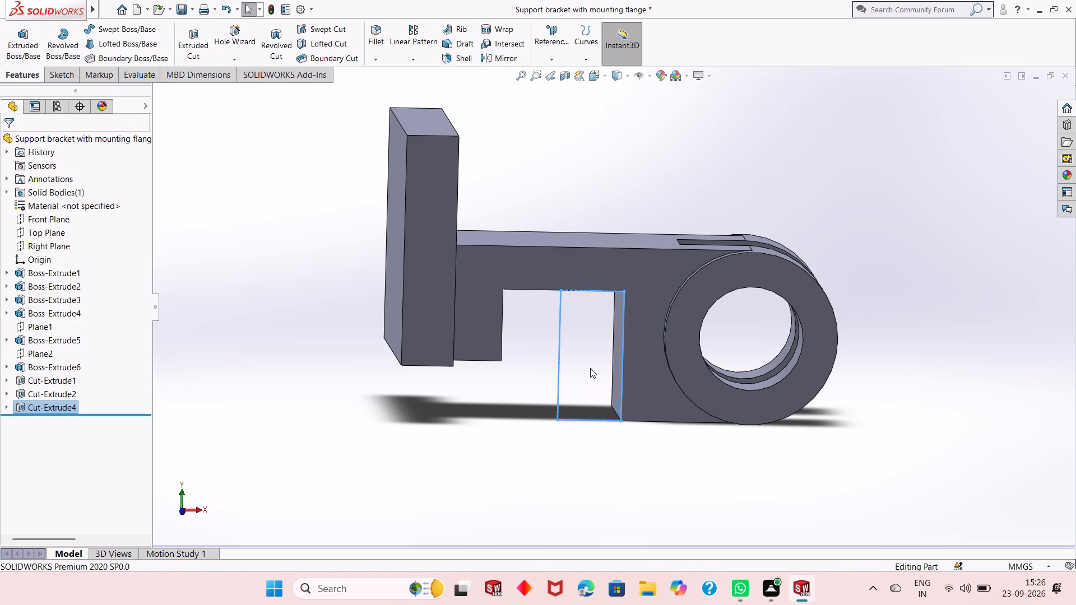
Create a reference plane offset 0 mm from the Front Plane, through the middle of the bracket.
{"action": "middle_click_drag", "start_coordinate": [600, 374], "coordinate": [592, 359]}
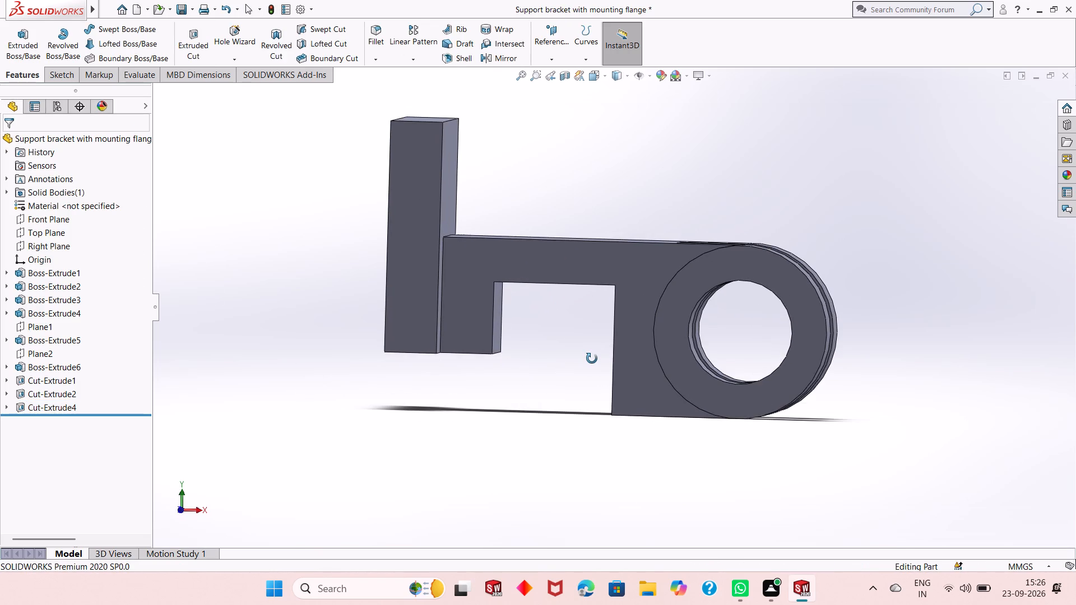
{"action": "middle_click_drag", "start_coordinate": [592, 359], "coordinate": [596, 391]}
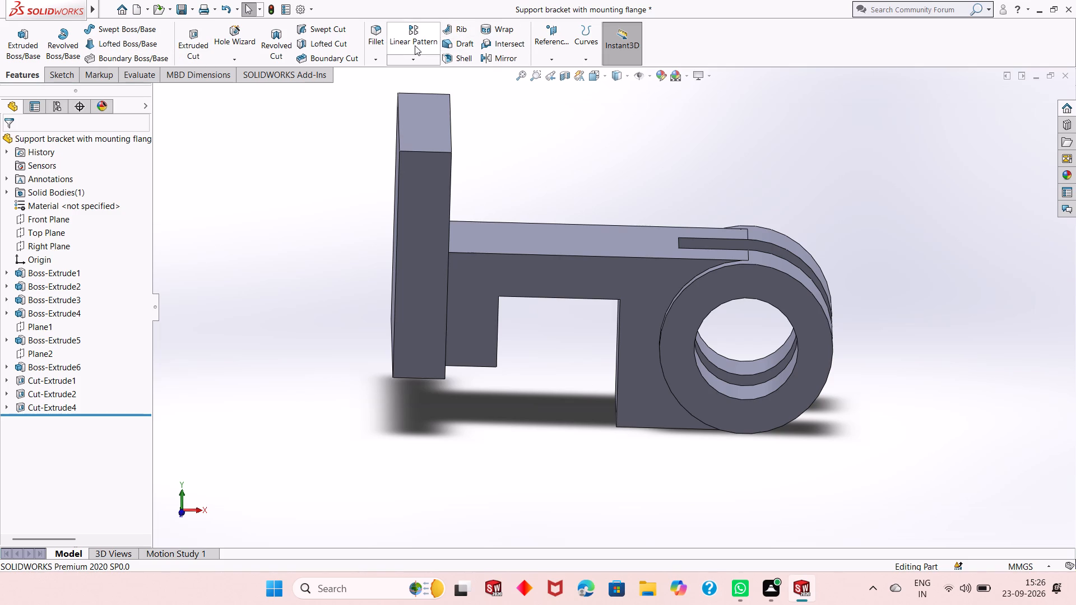
{"action": "left_click", "coordinate": [532, 44]}
{"action": "left_click_drag", "start_coordinate": [576, 69], "coordinate": [572, 69]}
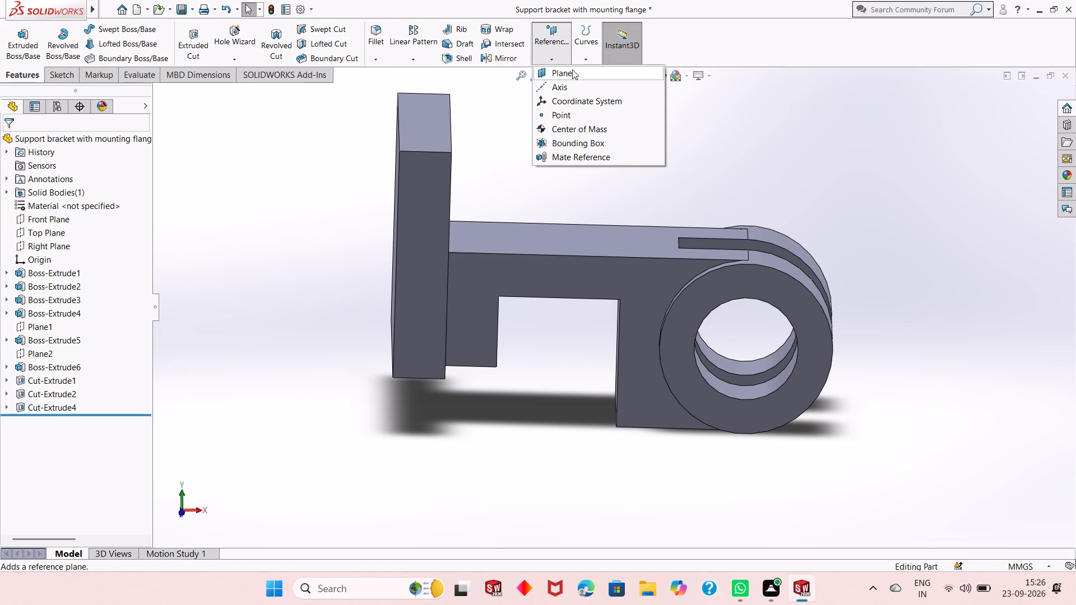
{"action": "left_click_drag", "start_coordinate": [572, 69], "coordinate": [570, 68]}
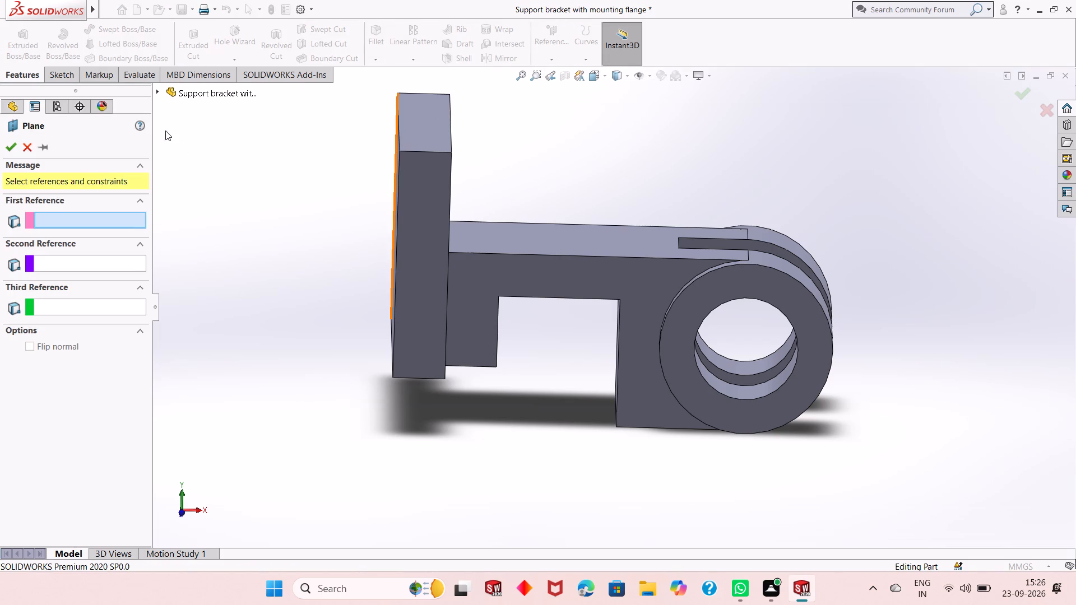
{"action": "left_click", "coordinate": [169, 90]}
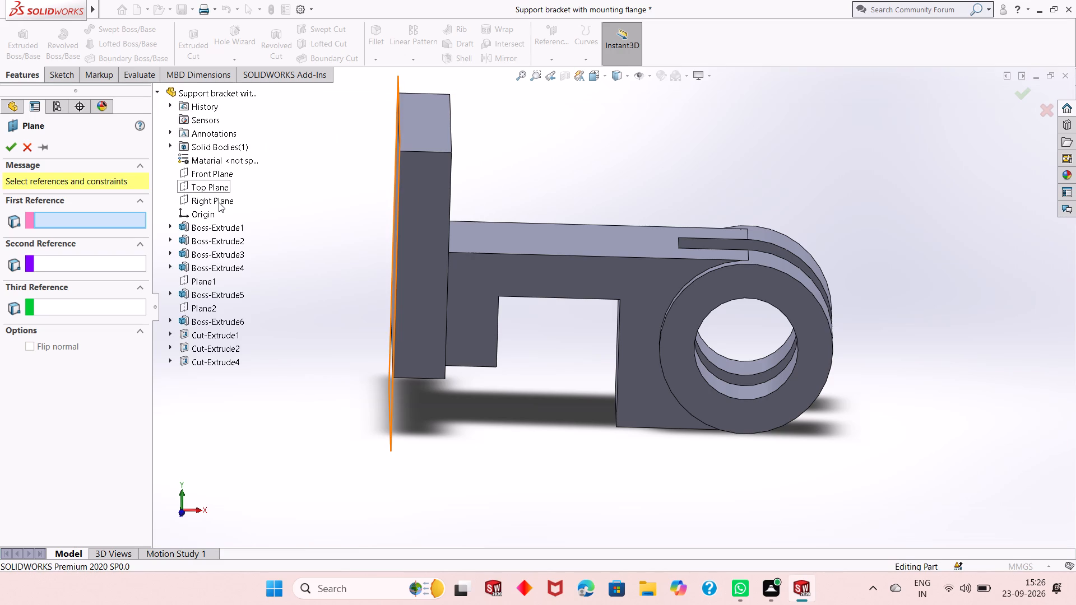
{"action": "left_click", "coordinate": [224, 173]}
{"action": "middle_click_drag", "start_coordinate": [590, 356], "coordinate": [512, 359]}
{"action": "middle_click_drag", "start_coordinate": [512, 359], "coordinate": [508, 371]}
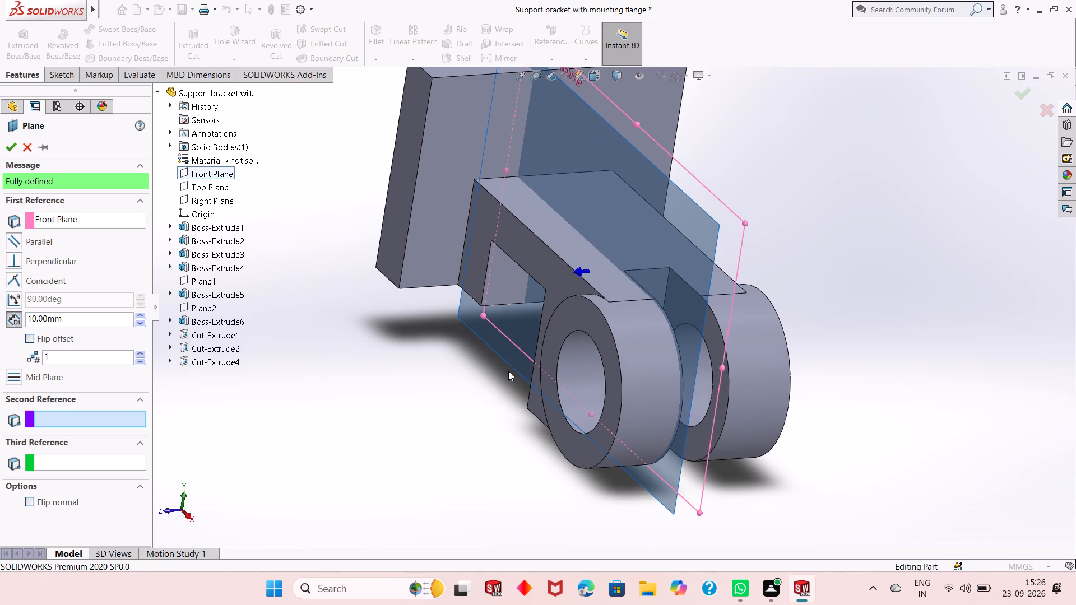
{"action": "double_click", "coordinate": [86, 320]}
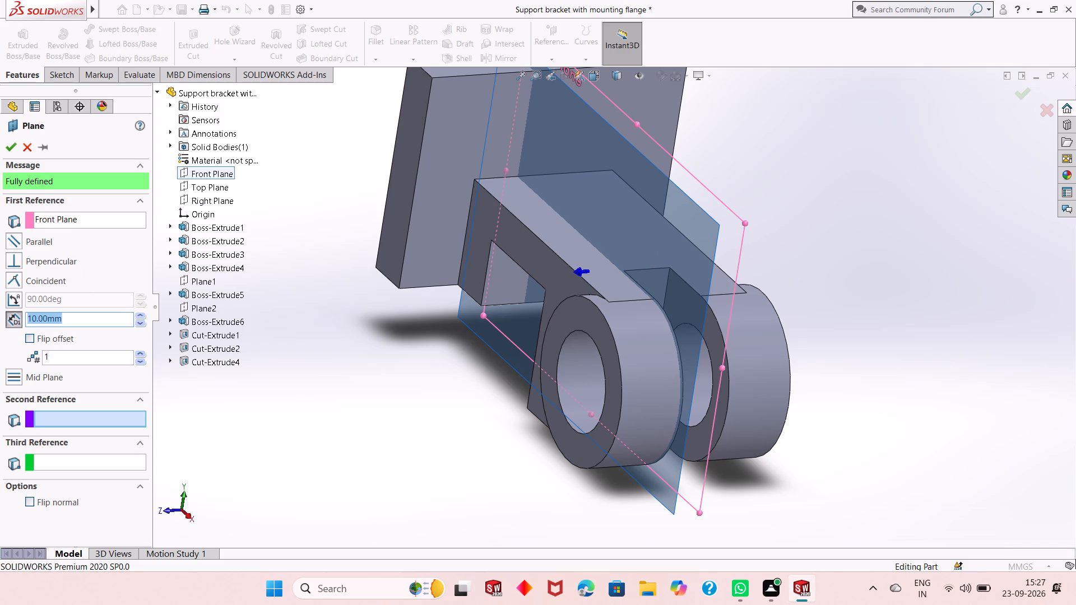
{"action": "key", "text": "0"}
{"action": "key", "text": "Return"}
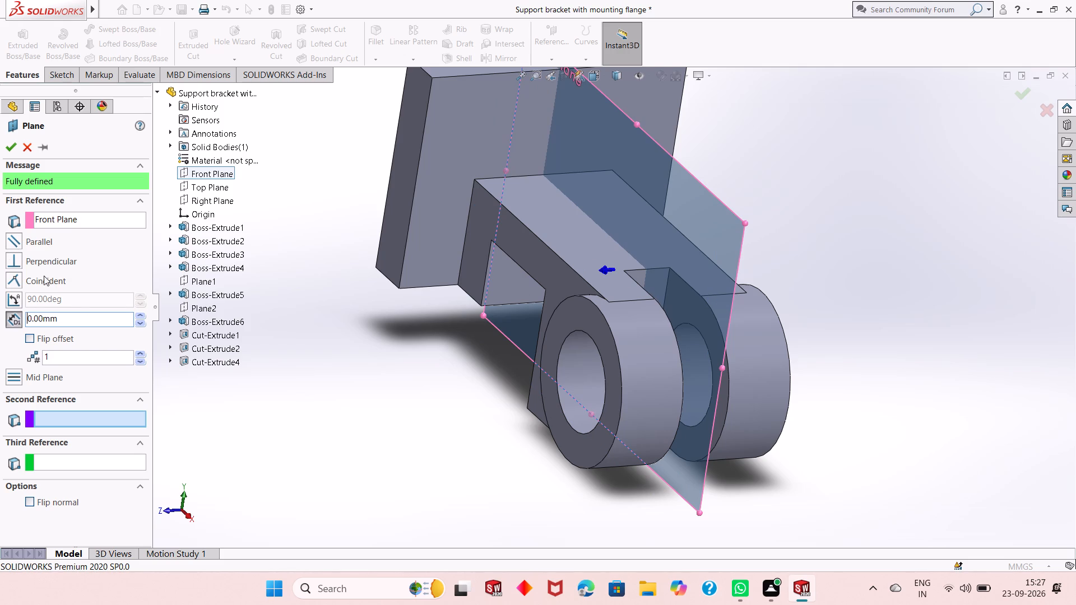
{"action": "left_click", "coordinate": [11, 141]}
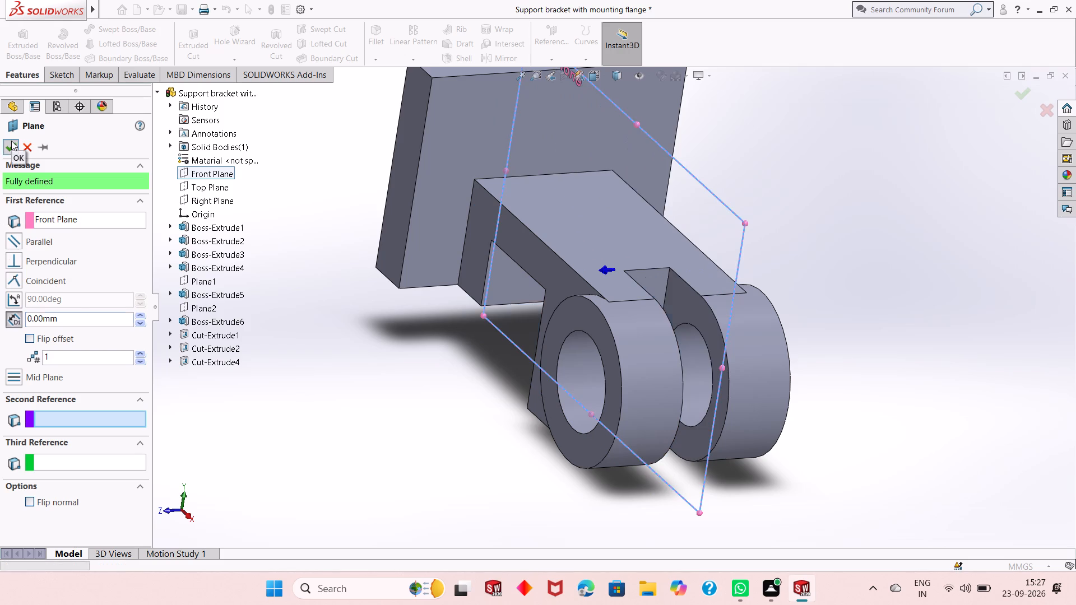
{"action": "left_click", "coordinate": [308, 351]}
Sketch a diagonal line on the new plane joining the two lower corners of the arm notch.
{"action": "middle_click_drag", "start_coordinate": [377, 366], "coordinate": [430, 306]}
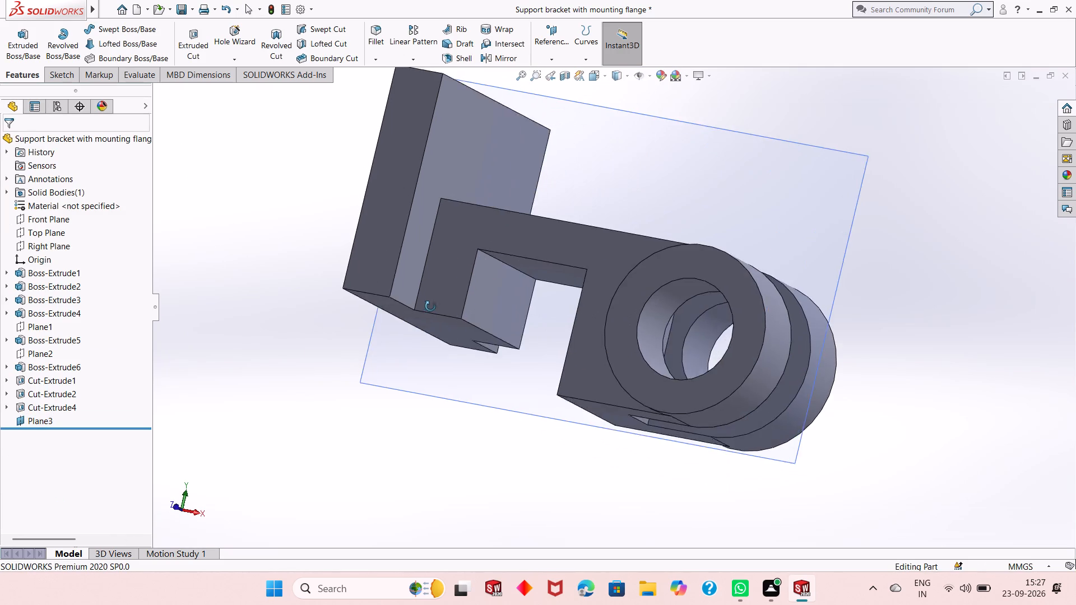
{"action": "middle_click_drag", "start_coordinate": [430, 306], "coordinate": [436, 347]}
{"action": "right_click", "coordinate": [497, 355]}
{"action": "left_click", "coordinate": [521, 341]}
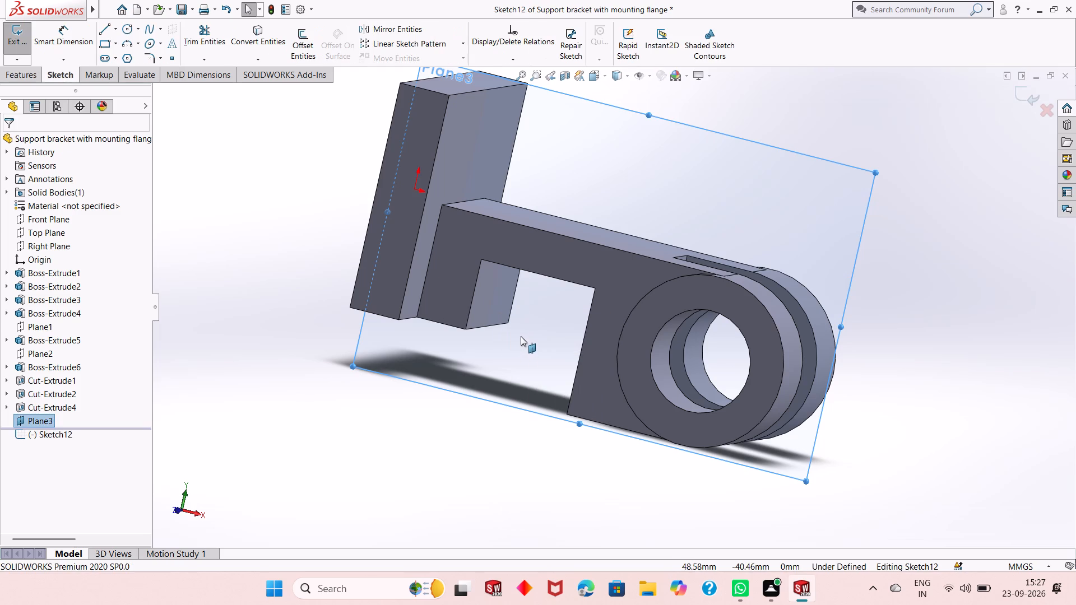
{"action": "key", "text": "ctrl+8"}
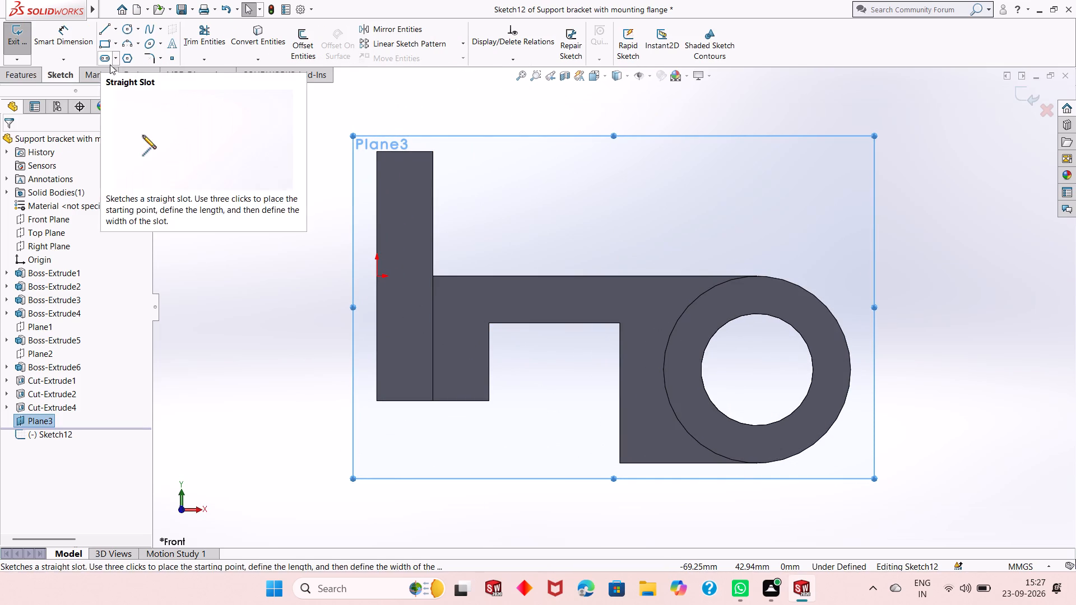
{"action": "left_click", "coordinate": [103, 31]}
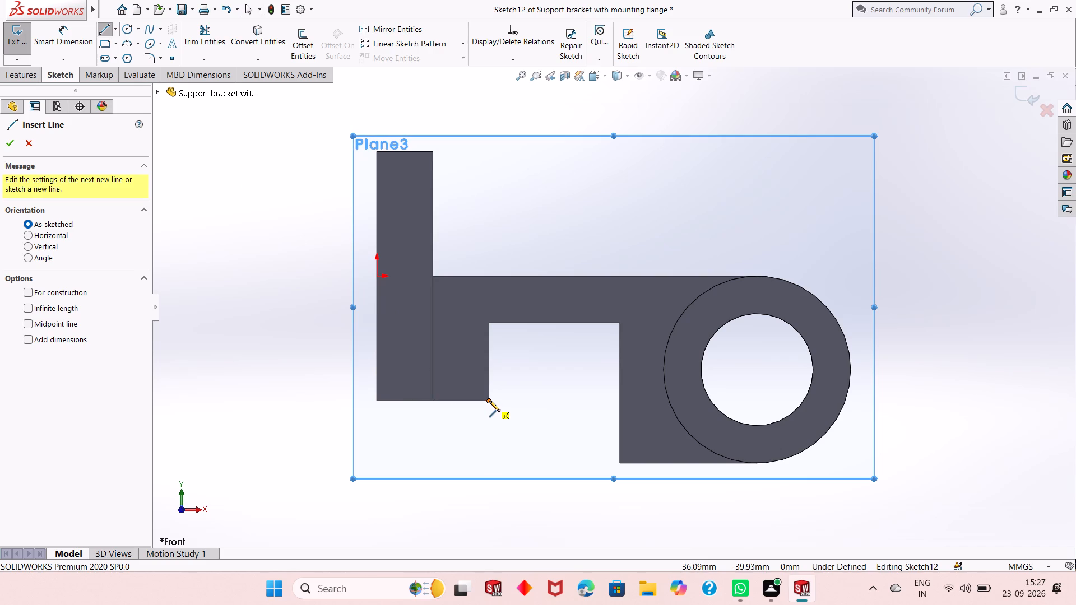
{"action": "left_click", "coordinate": [489, 401]}
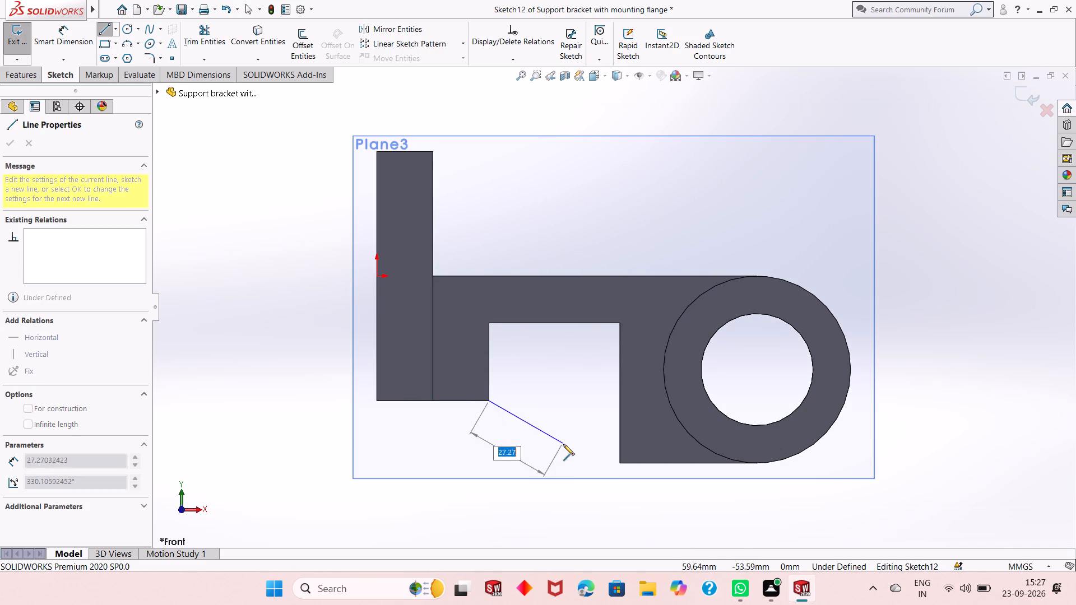
{"action": "left_click", "coordinate": [622, 464]}
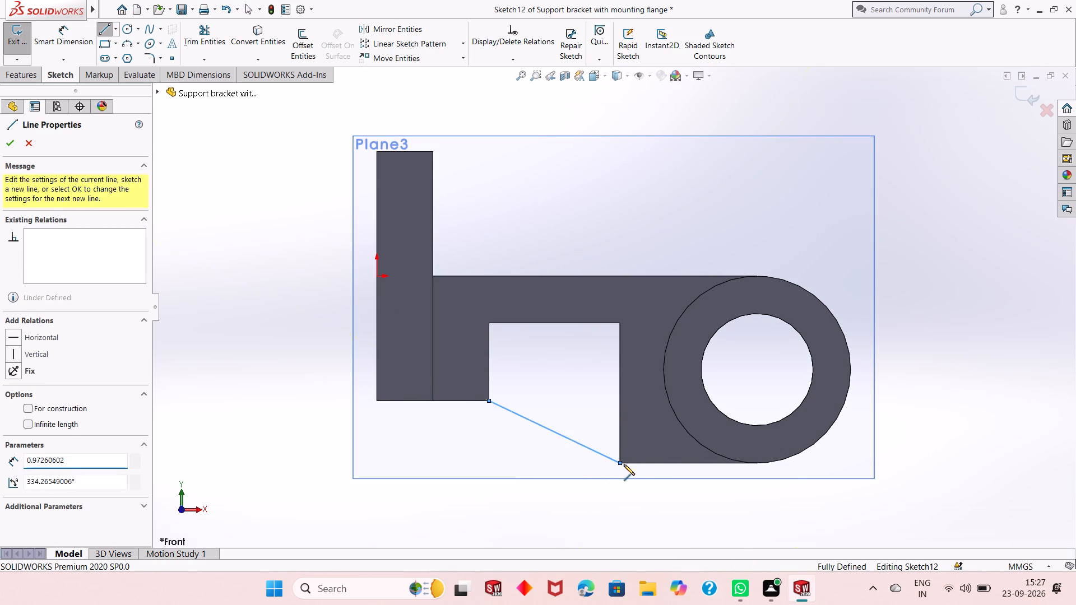
{"action": "key", "text": "Escape"}
{"action": "key", "text": "Escape"}
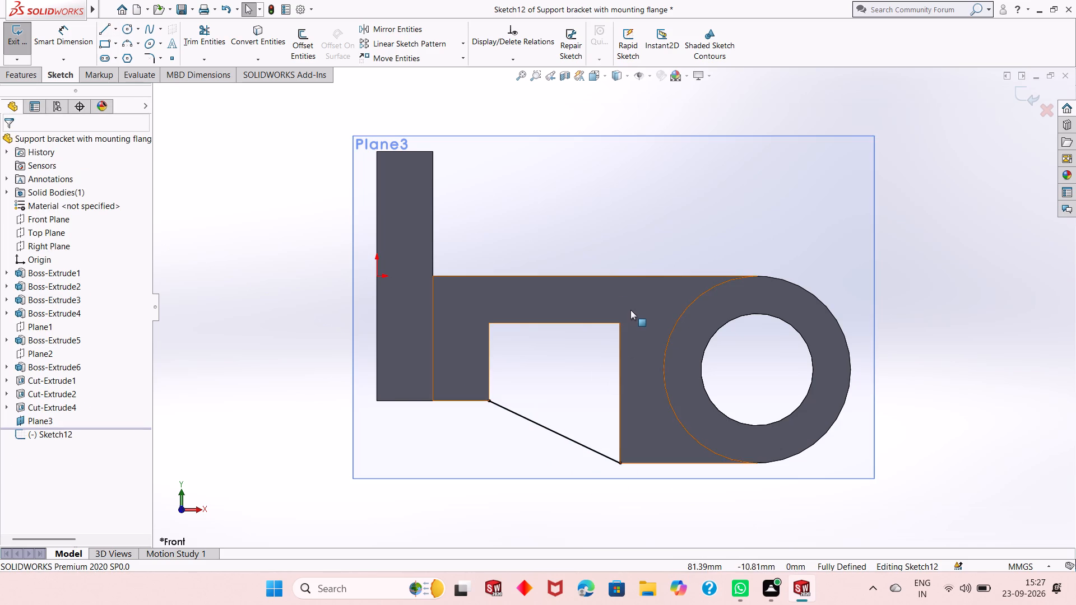
Create a 20 mm thick rib from the diagonal line, with the material side flipped to fill up into the notch.
{"action": "left_click", "coordinate": [18, 72]}
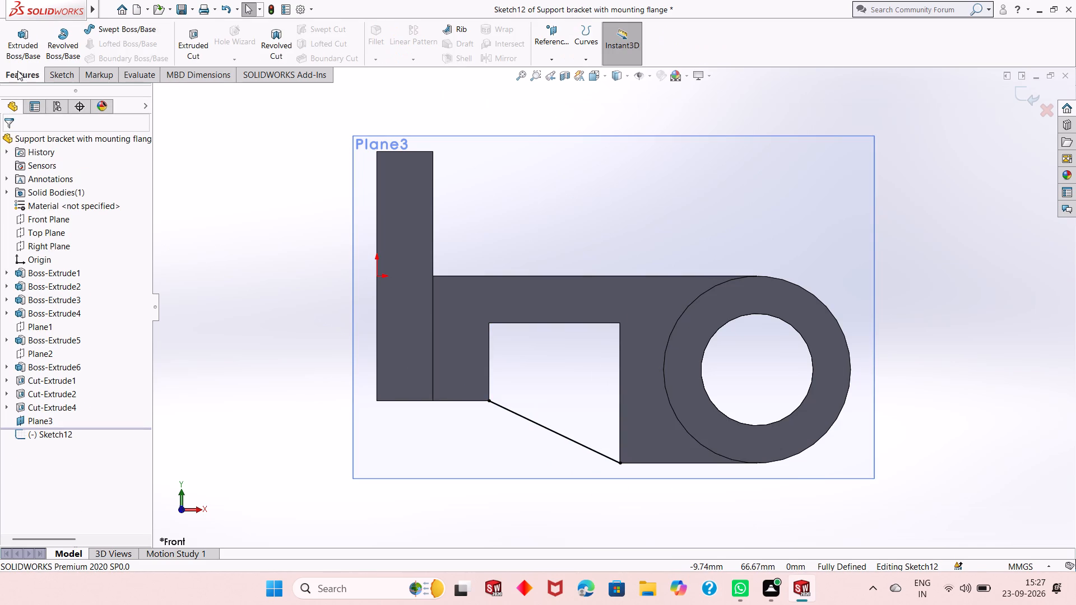
{"action": "left_click", "coordinate": [458, 31]}
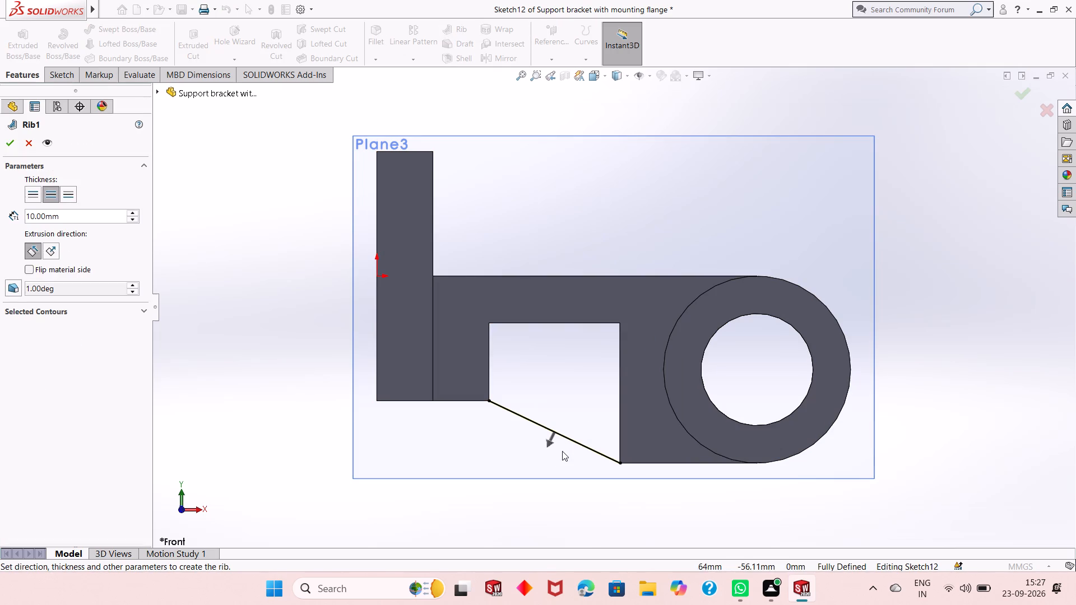
{"action": "left_click", "coordinate": [549, 446]}
{"action": "scroll", "coordinate": [550, 453], "scroll_direction": "down", "scroll_amount": 2}
{"action": "middle_click_drag", "start_coordinate": [551, 455], "coordinate": [574, 441]}
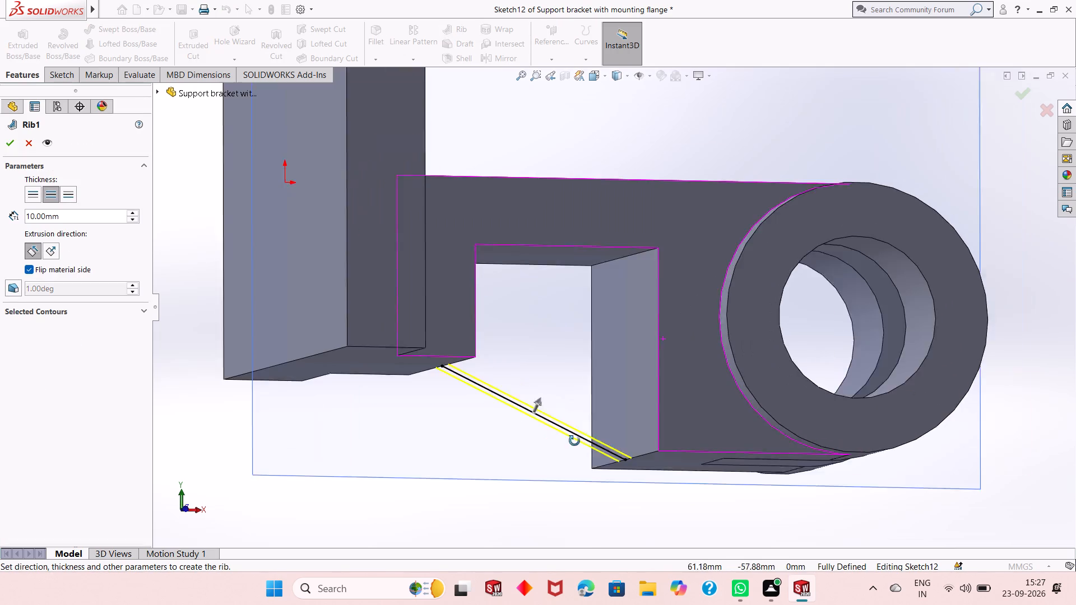
{"action": "middle_click_drag", "start_coordinate": [574, 441], "coordinate": [614, 421]}
{"action": "scroll", "coordinate": [535, 410], "scroll_direction": "up", "scroll_amount": 2}
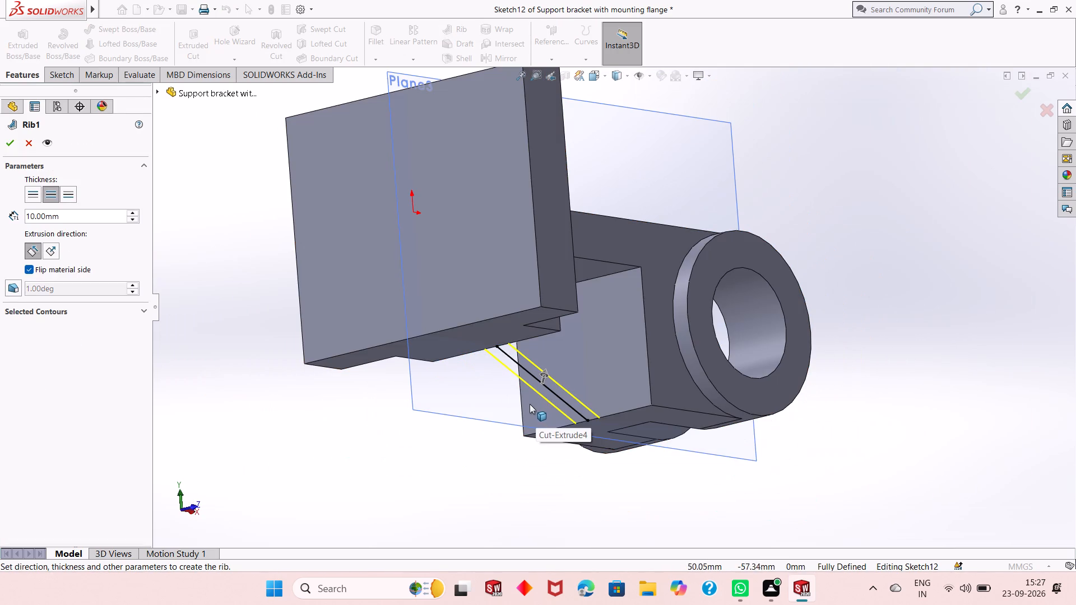
{"action": "middle_click_drag", "start_coordinate": [577, 435], "coordinate": [521, 463]}
{"action": "middle_click_drag", "start_coordinate": [555, 434], "coordinate": [491, 480]}
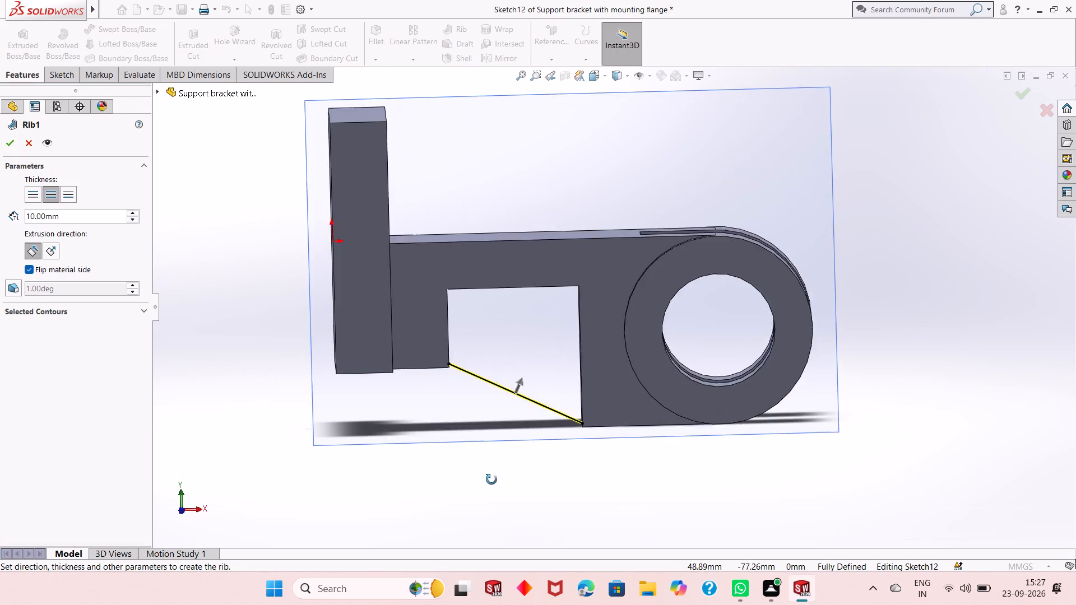
{"action": "middle_click_drag", "start_coordinate": [491, 480], "coordinate": [450, 505]}
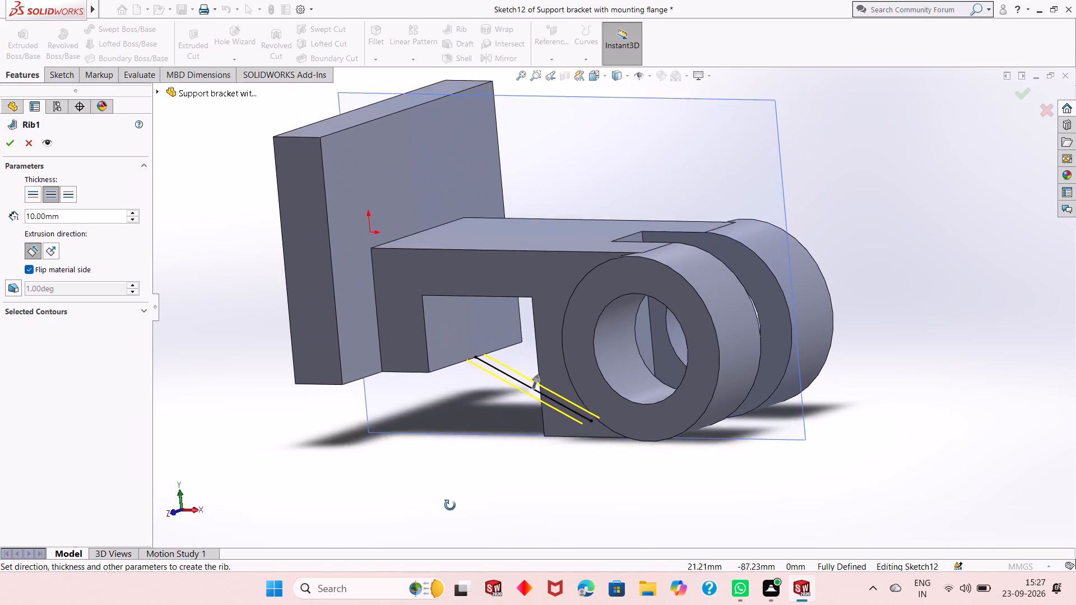
{"action": "middle_click_drag", "start_coordinate": [450, 505], "coordinate": [450, 521]}
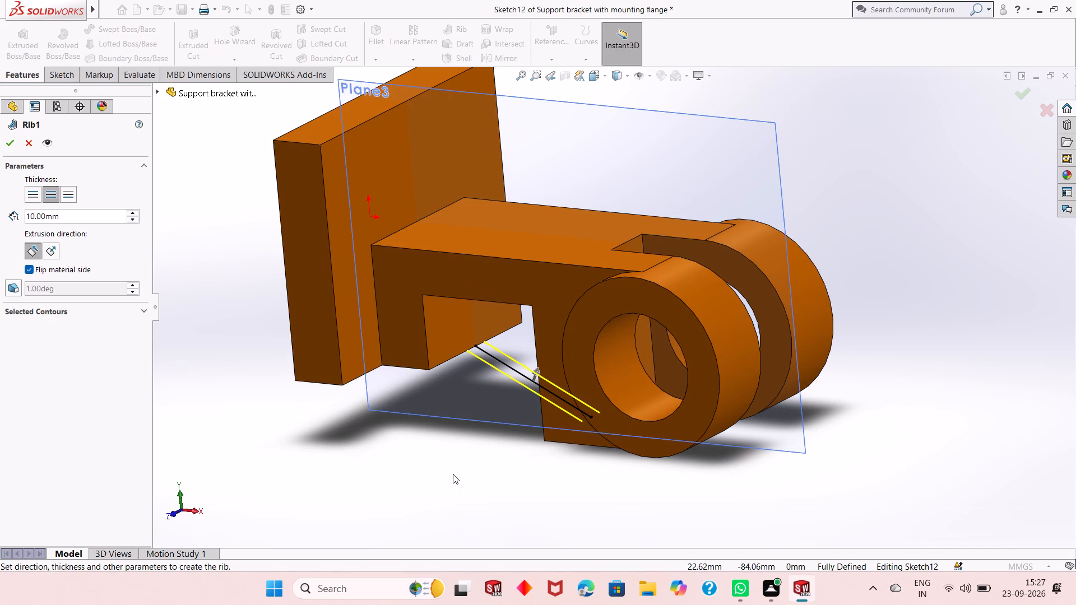
{"action": "double_click", "coordinate": [72, 219]}
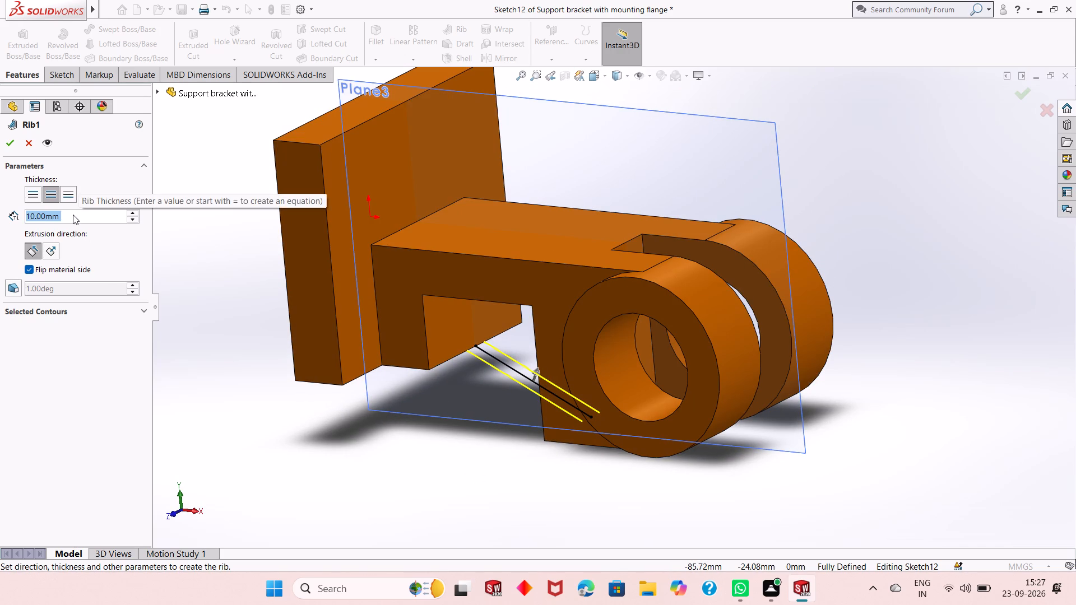
{"action": "key", "text": "0"}
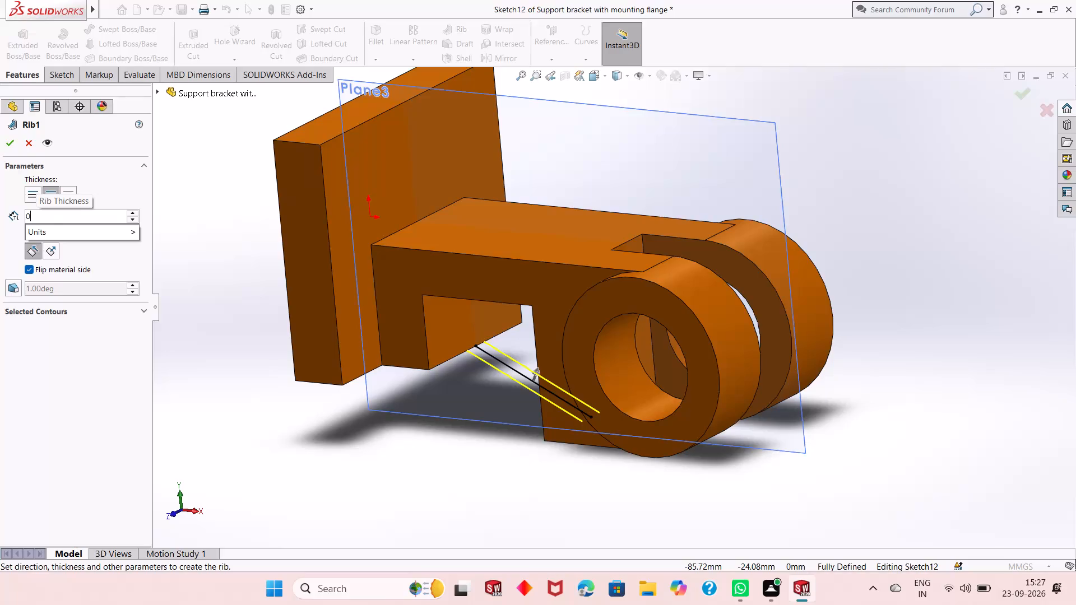
{"action": "key", "text": "BackSpace"}
{"action": "type", "text": "20"}
{"action": "key", "text": "Return"}
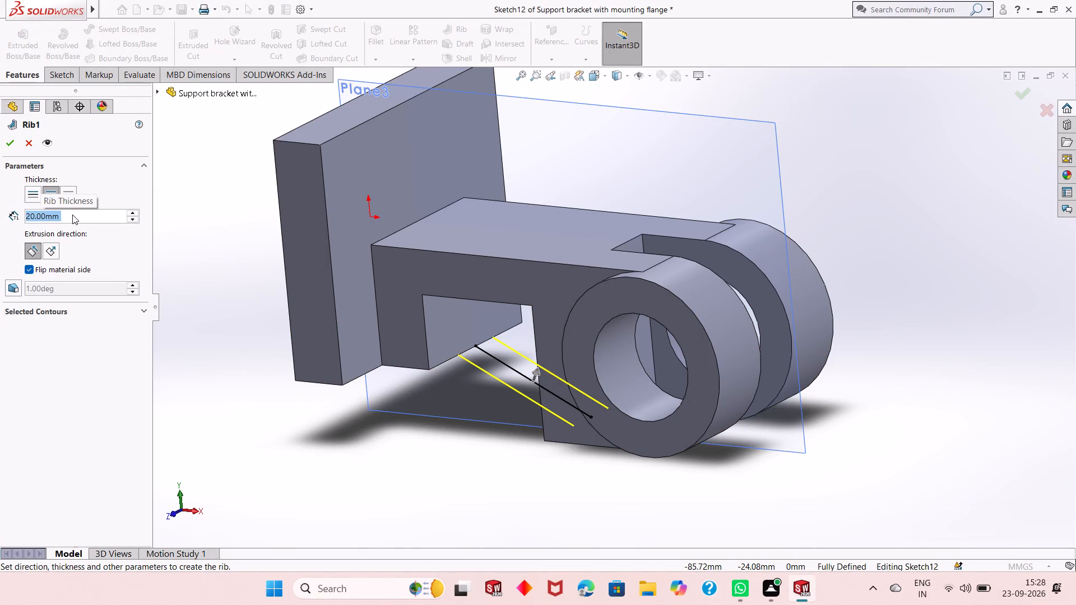
{"action": "left_click", "coordinate": [7, 141]}
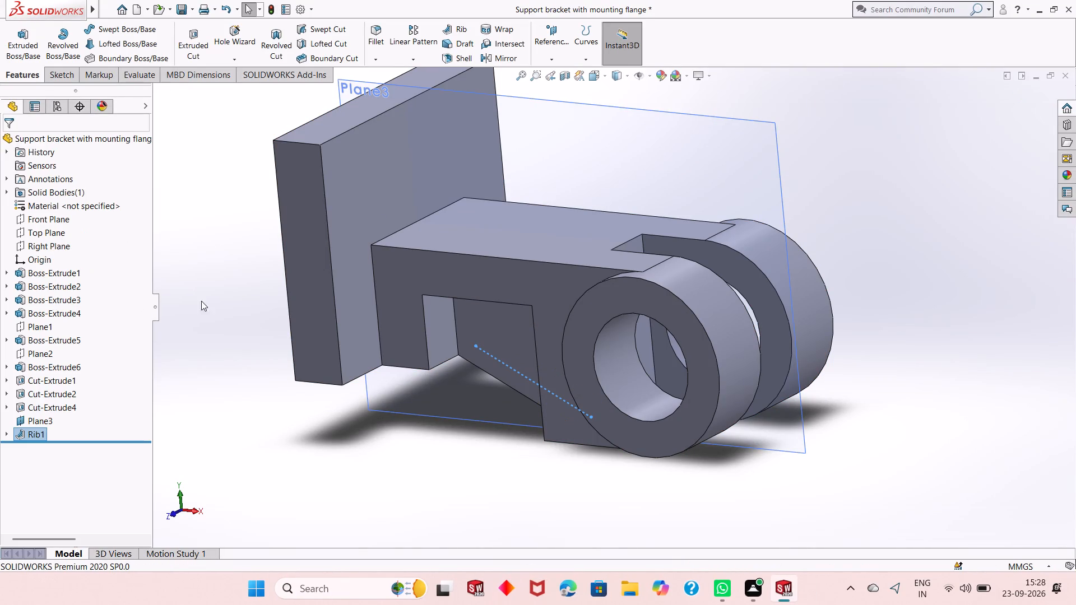
{"action": "left_click", "coordinate": [442, 453]}
Check the rib inside the notch from below and above, and hide the reference plane used for its sketch.
{"action": "middle_click_drag", "start_coordinate": [480, 457], "coordinate": [470, 428]}
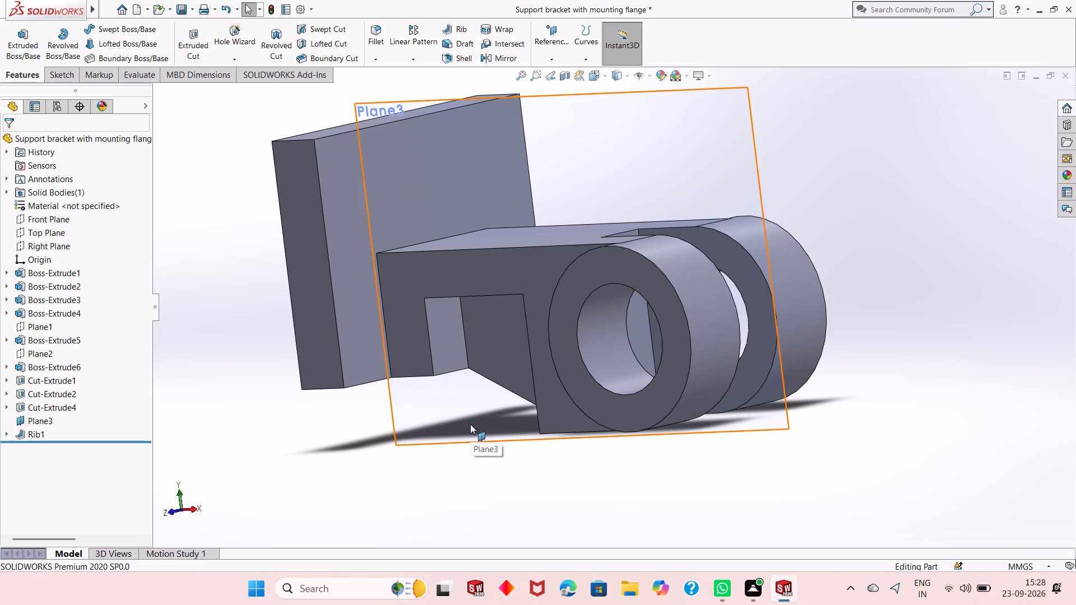
{"action": "middle_click_drag", "start_coordinate": [471, 376], "coordinate": [499, 412]}
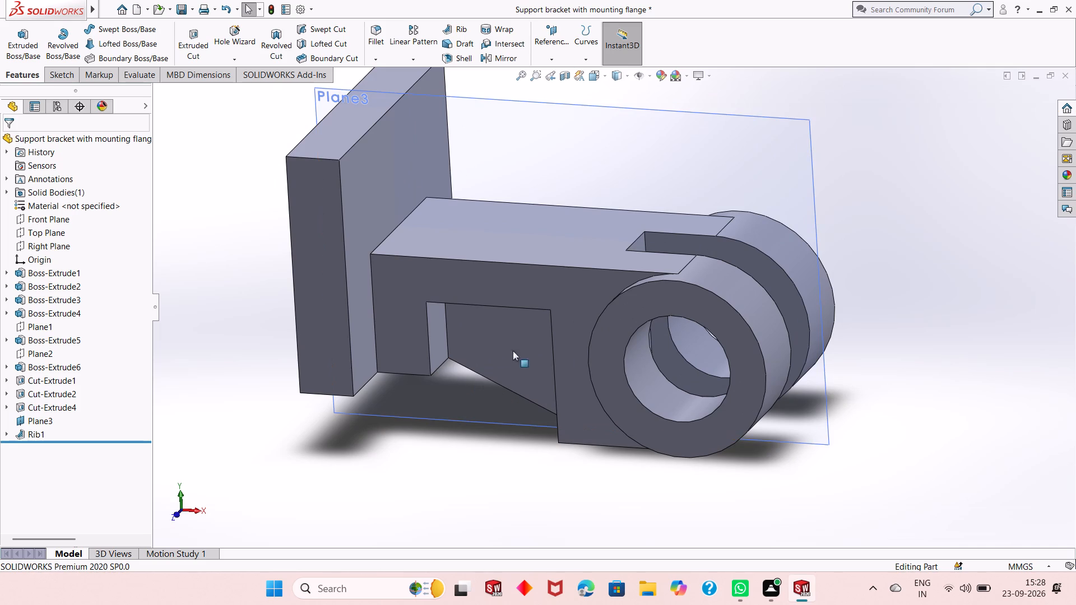
{"action": "middle_click_drag", "start_coordinate": [555, 353], "coordinate": [537, 412]}
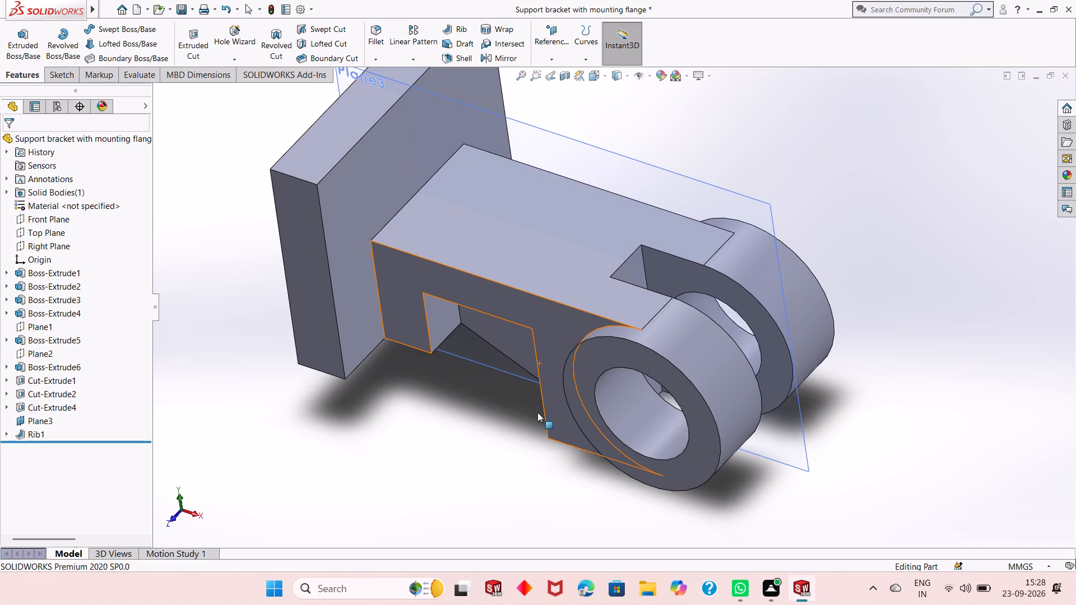
{"action": "middle_click_drag", "start_coordinate": [470, 443], "coordinate": [472, 316]}
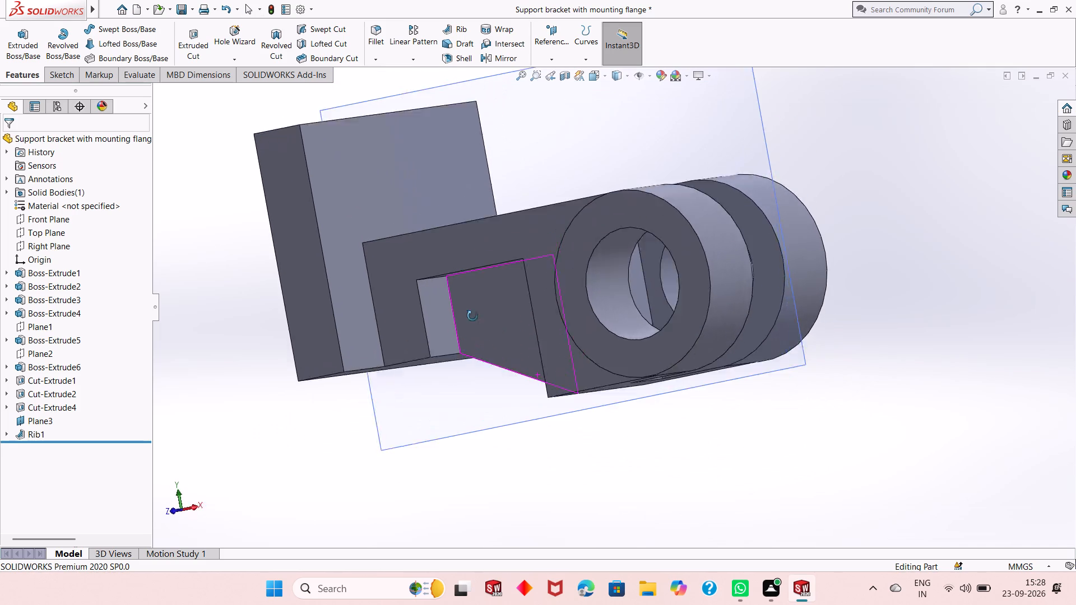
{"action": "middle_click_drag", "start_coordinate": [472, 316], "coordinate": [496, 309]}
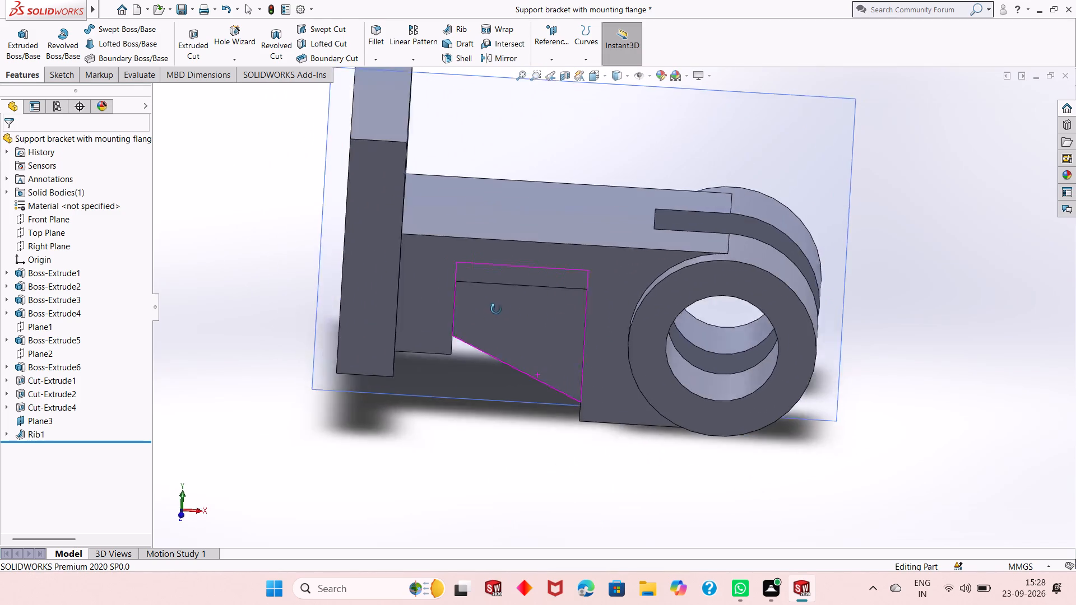
{"action": "middle_click_drag", "start_coordinate": [496, 309], "coordinate": [481, 325]}
{"action": "right_click", "coordinate": [639, 122]}
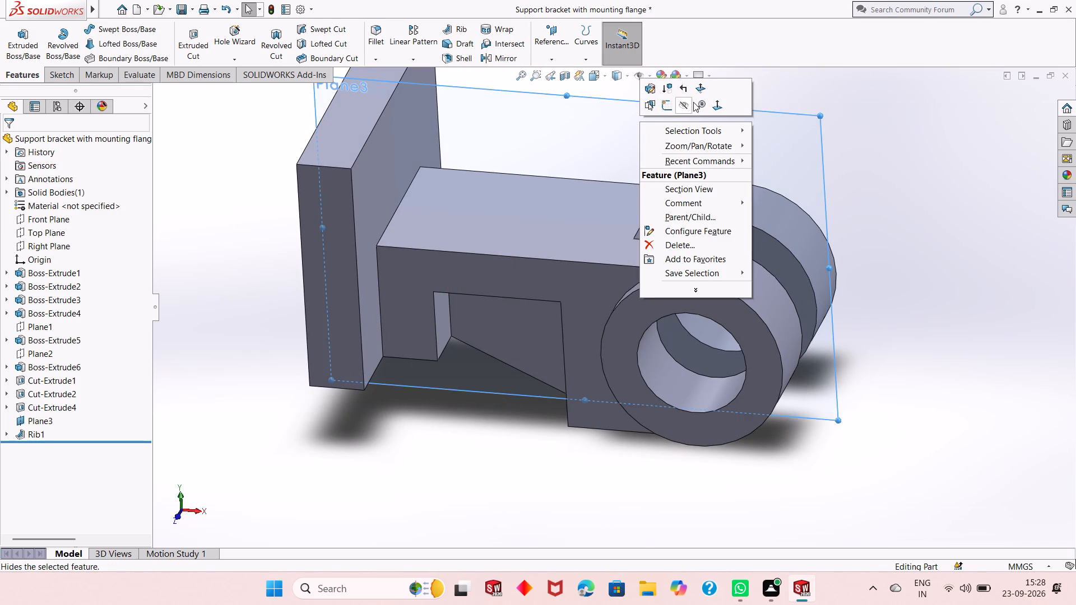
{"action": "left_click", "coordinate": [683, 105]}
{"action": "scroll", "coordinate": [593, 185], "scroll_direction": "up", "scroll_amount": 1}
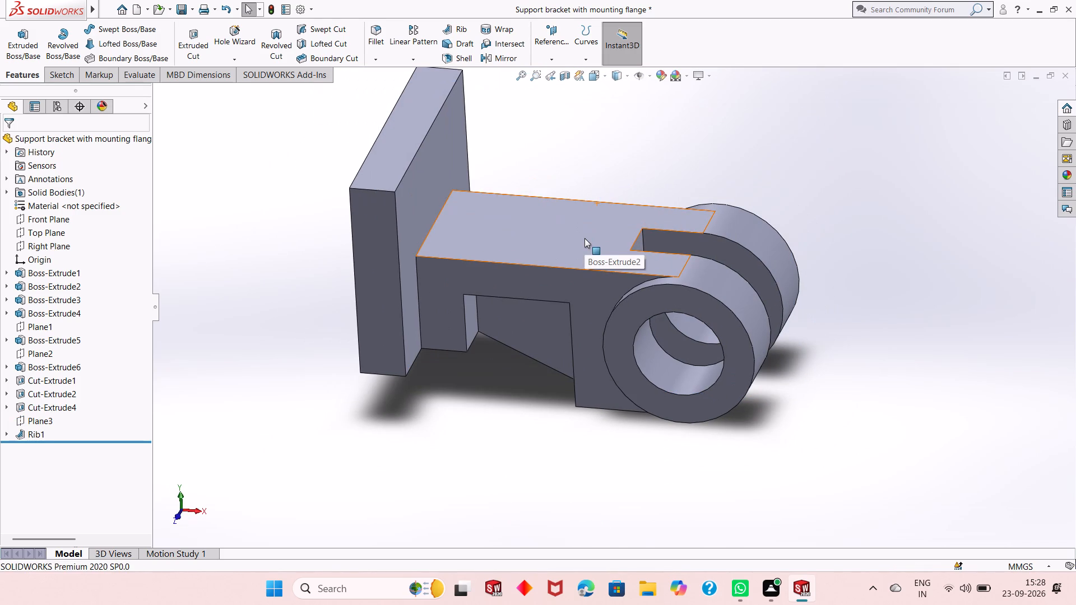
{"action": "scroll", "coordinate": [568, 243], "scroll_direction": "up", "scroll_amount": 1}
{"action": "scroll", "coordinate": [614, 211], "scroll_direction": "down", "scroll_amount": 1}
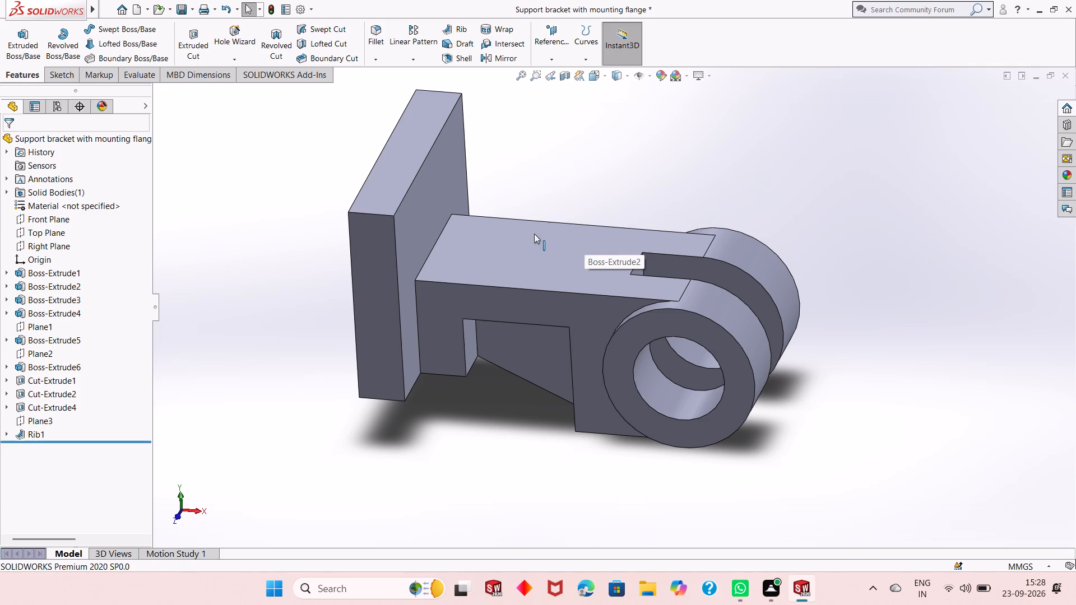
Sketch a corner rectangle on the arm's top face, spanning its full width and reaching about 35 mm out from the flange.
{"action": "left_click", "coordinate": [534, 234]}
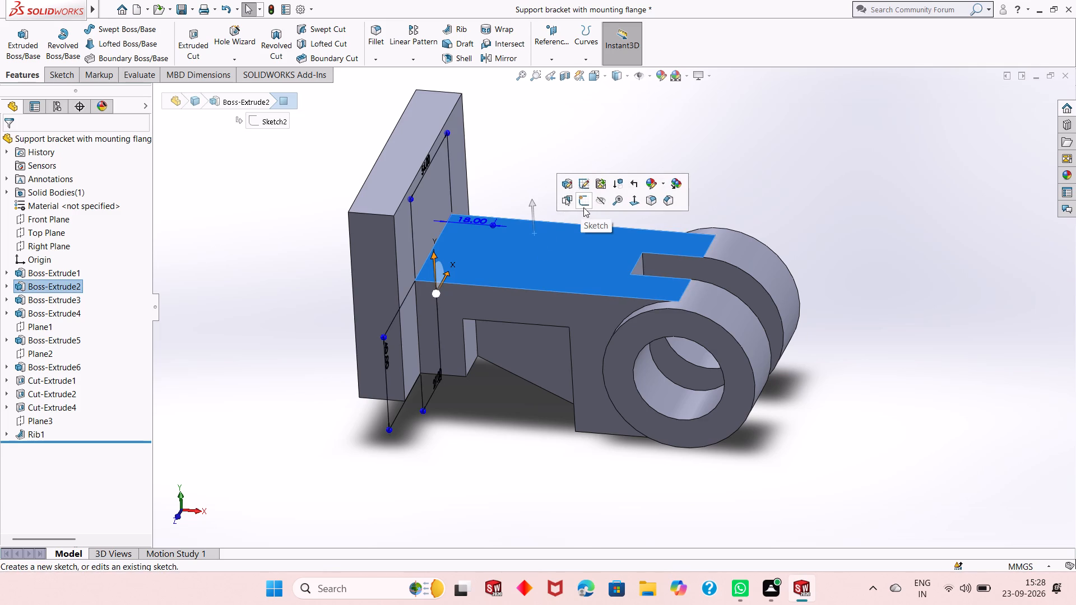
{"action": "left_click", "coordinate": [583, 207]}
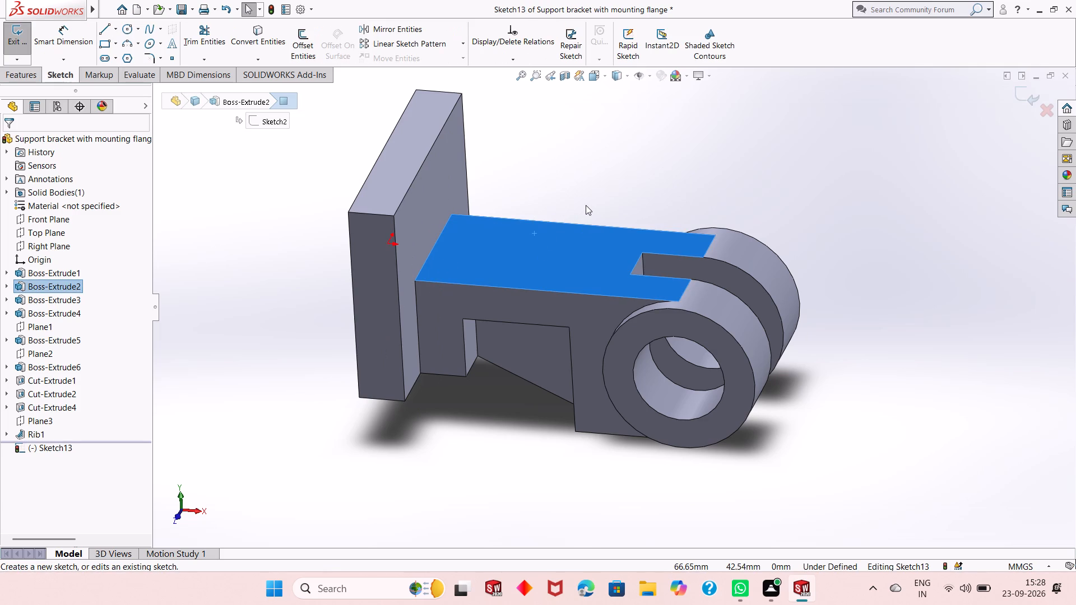
{"action": "key", "text": "ctrl+8"}
{"action": "key", "text": "Escape"}
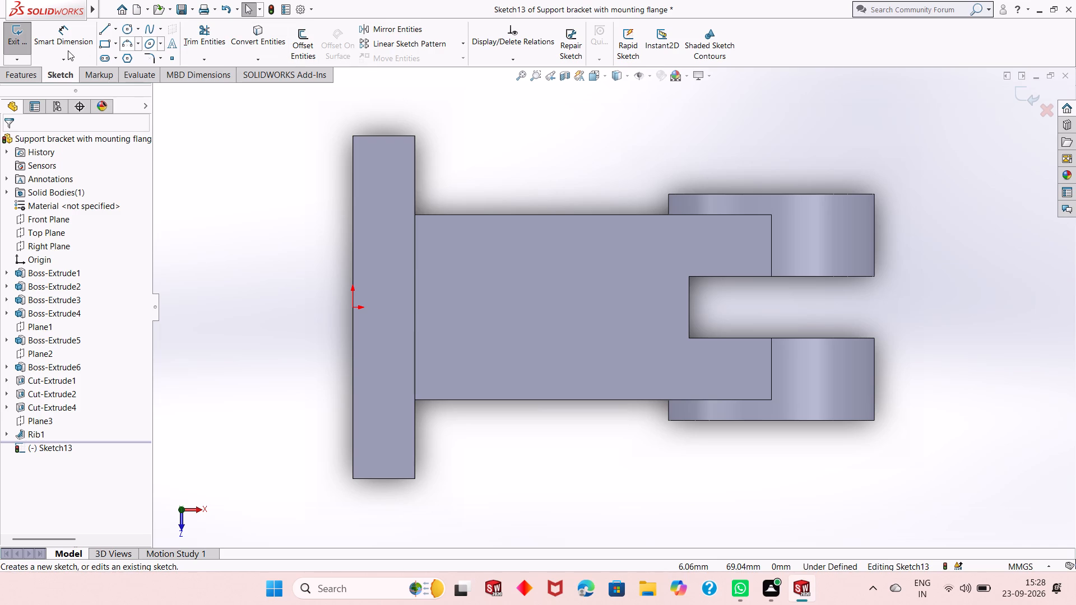
{"action": "left_click", "coordinate": [98, 47]}
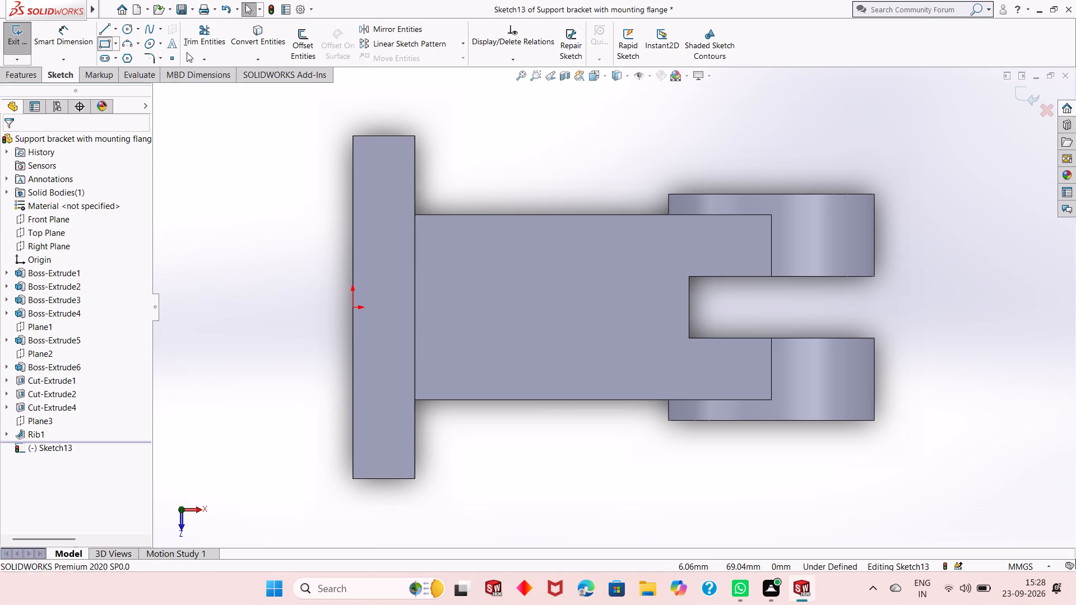
{"action": "left_click", "coordinate": [418, 216]}
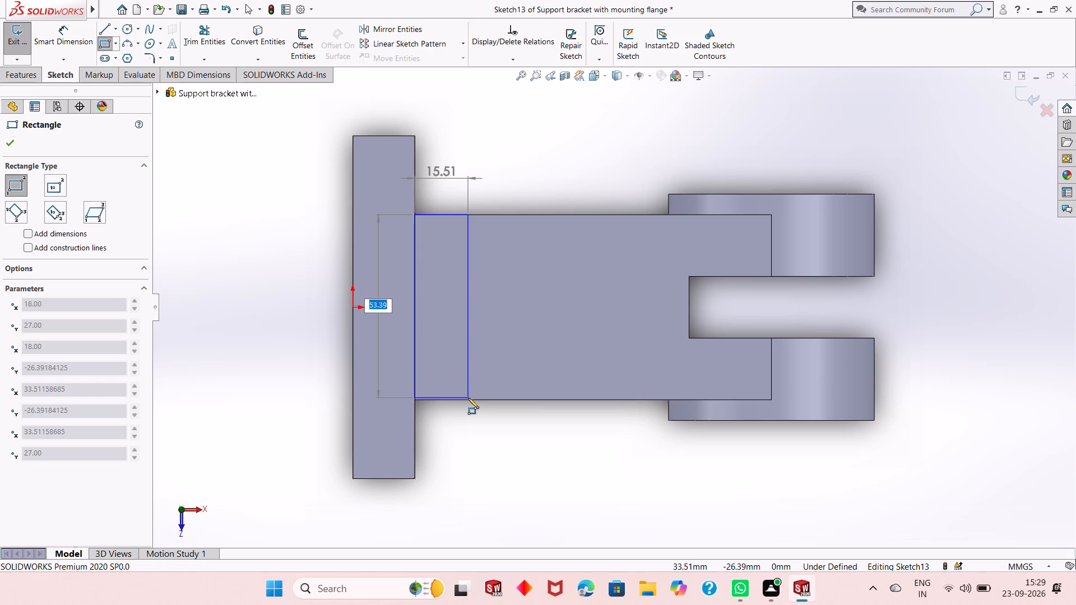
{"action": "left_click", "coordinate": [536, 401]}
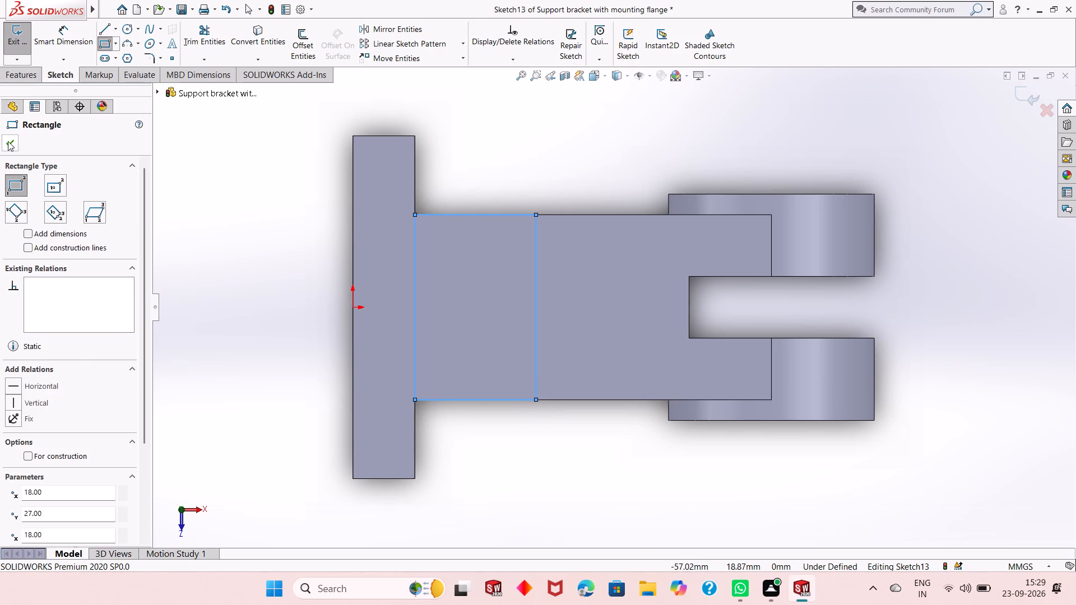
{"action": "left_click", "coordinate": [8, 141]}
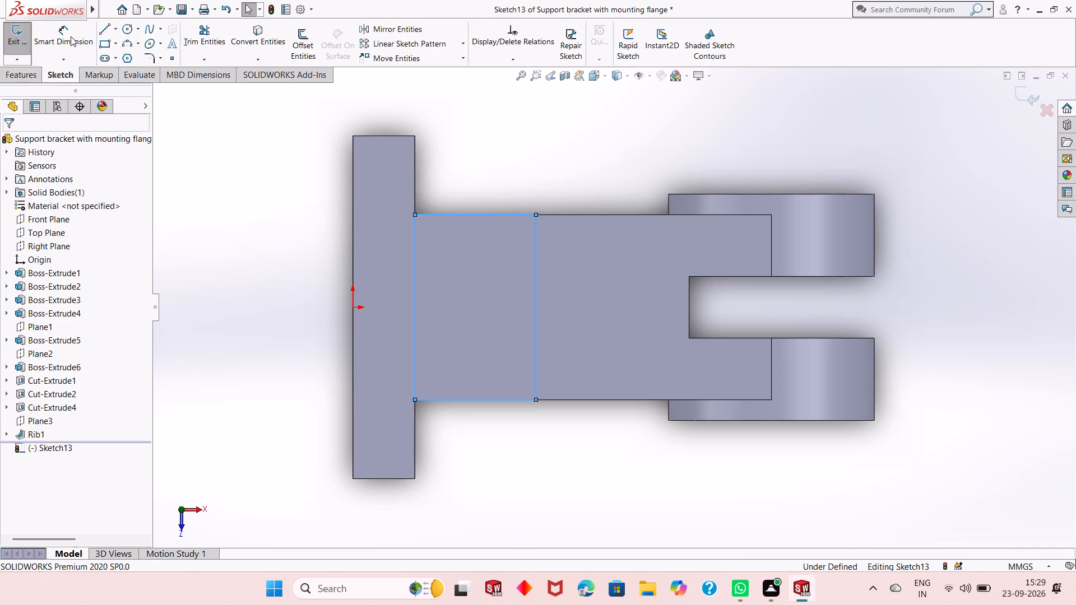
Dimension the rectangle's length along the arm at 32 mm.
{"action": "left_click", "coordinate": [91, 39]}
{"action": "left_click", "coordinate": [467, 214]}
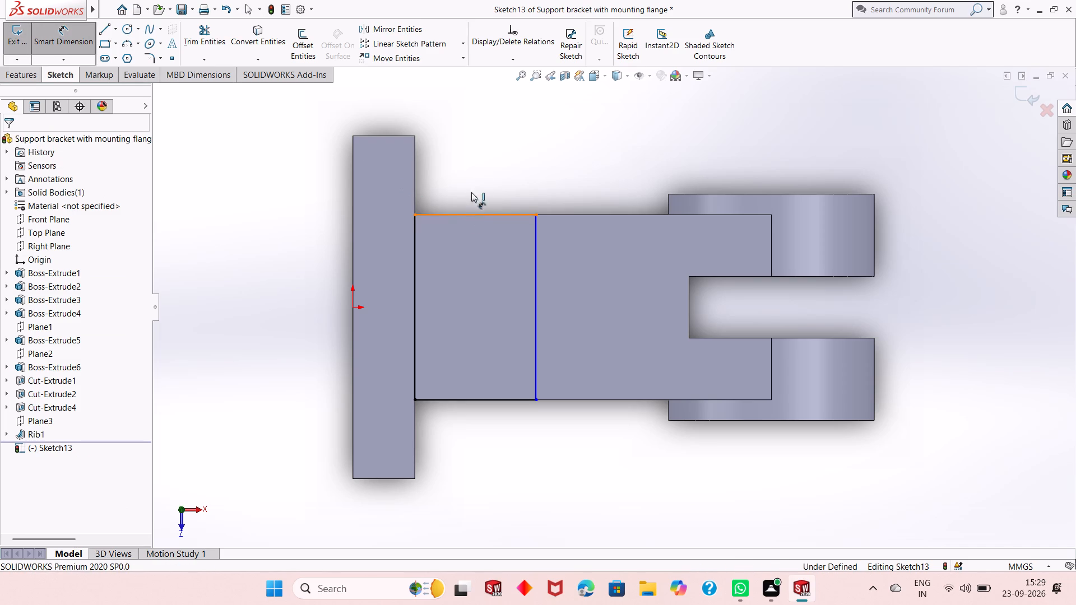
{"action": "left_click", "coordinate": [475, 171]}
{"action": "type", "text": "32"}
{"action": "key", "text": "Return"}
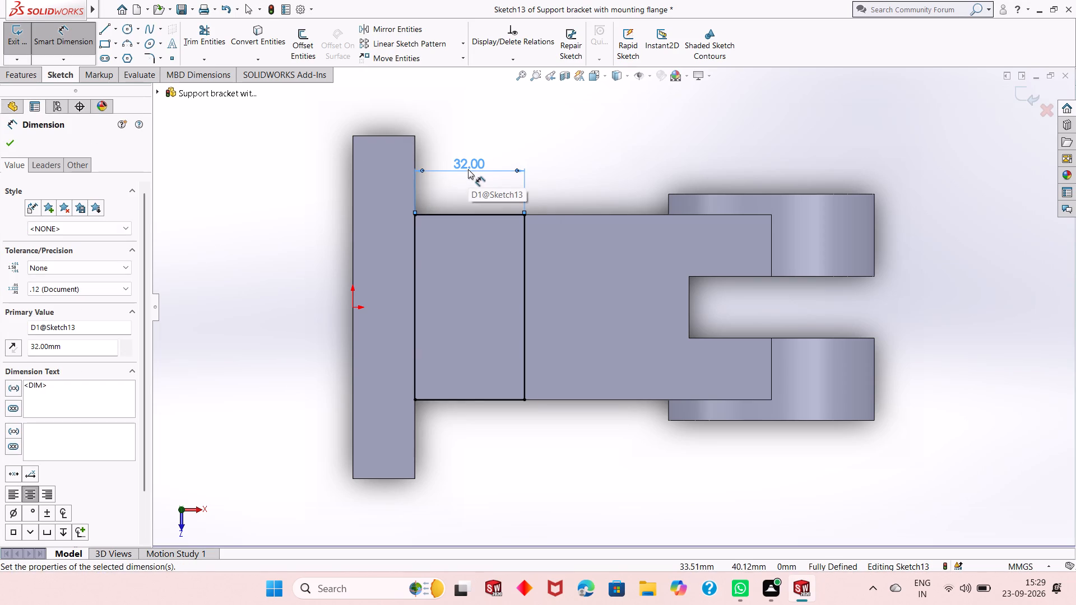
Set the rectangle's length dimension to 35 mm.
{"action": "left_click", "coordinate": [468, 169]}
{"action": "double_click", "coordinate": [467, 171]}
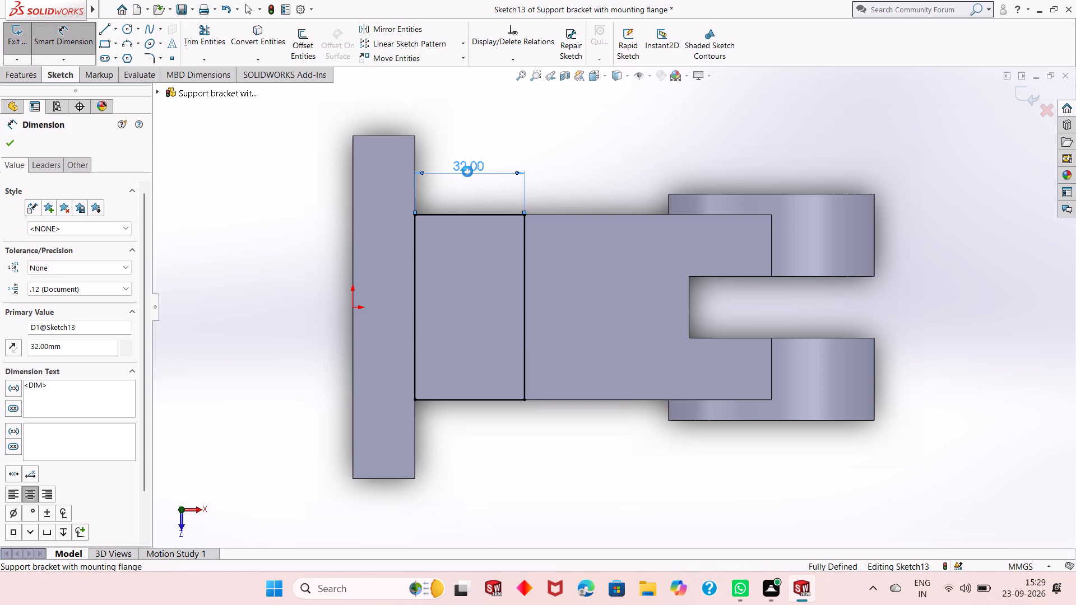
{"action": "type", "text": ".5"}
{"action": "key", "text": "BackSpace"}
{"action": "key", "text": "BackSpace"}
{"action": "key", "text": "BackSpace"}
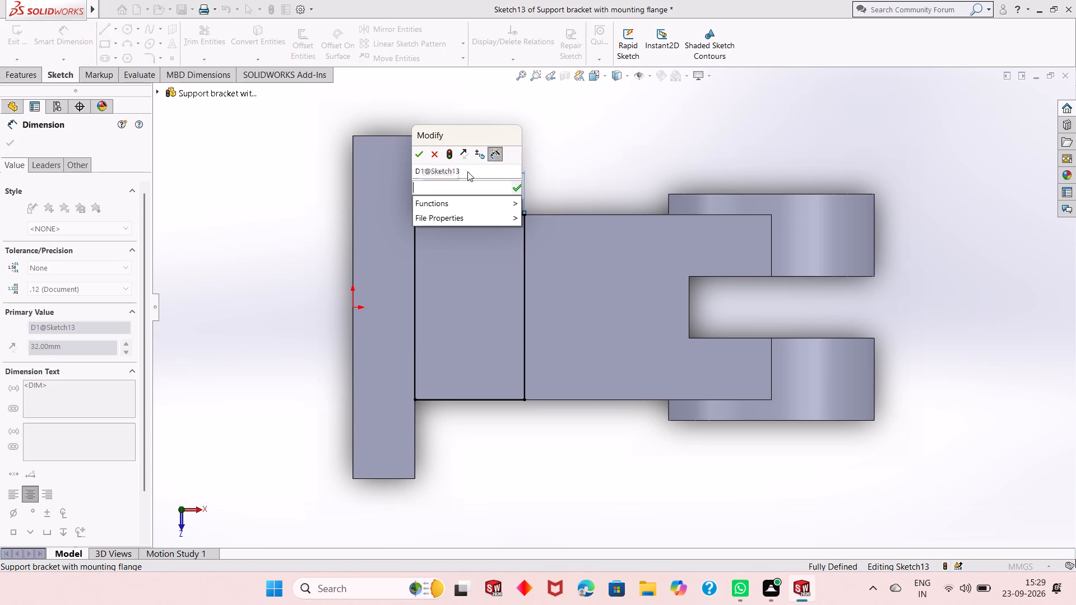
{"action": "type", "text": "35"}
{"action": "key", "text": "Return"}
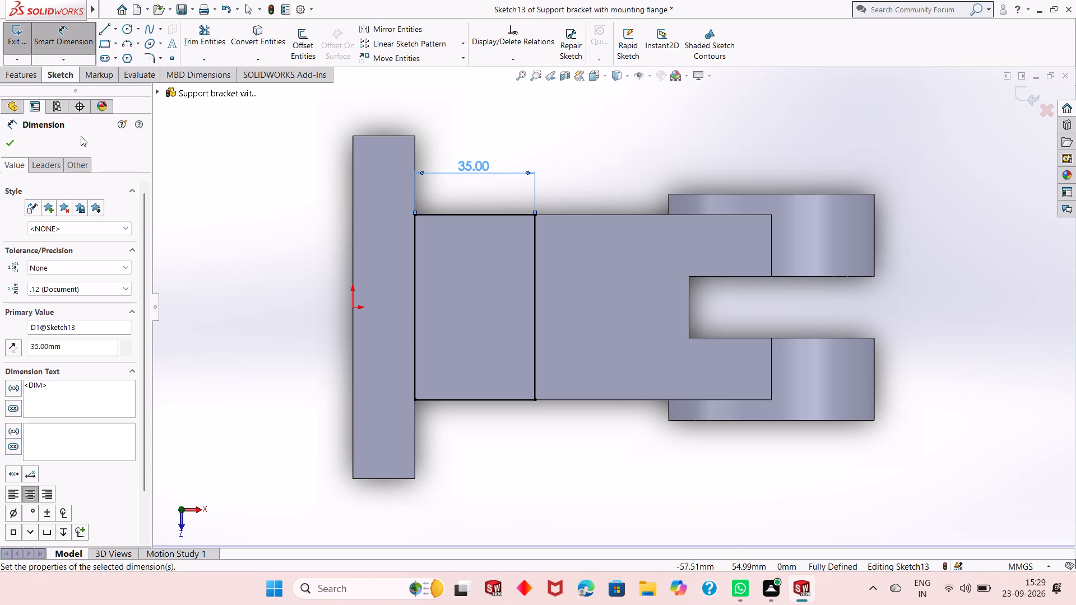
{"action": "left_click", "coordinate": [13, 146]}
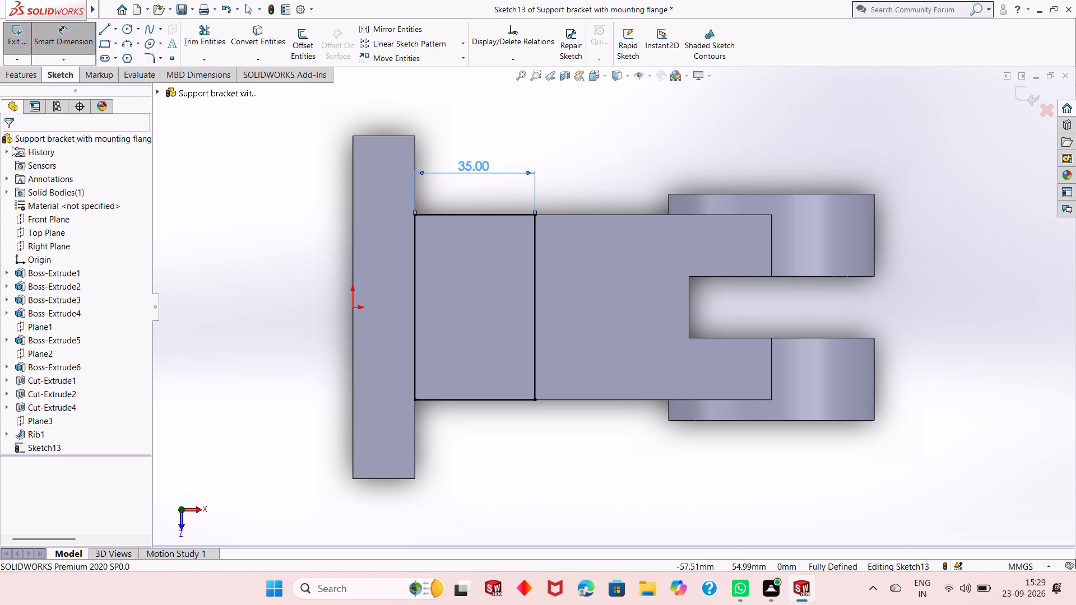
Extrude the rectangle 5 mm upward as a blind boss merged with the arm, forming a raised pad beside the flange.
{"action": "scroll", "coordinate": [273, 264], "scroll_direction": "up", "scroll_amount": 1}
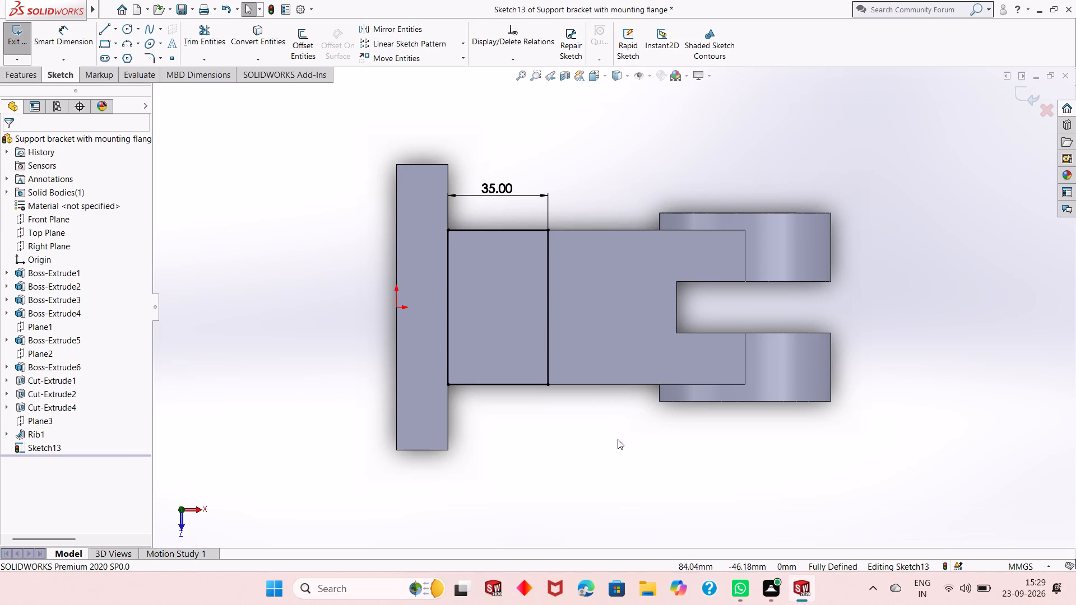
{"action": "left_click", "coordinate": [7, 73]}
{"action": "left_click", "coordinate": [27, 61]}
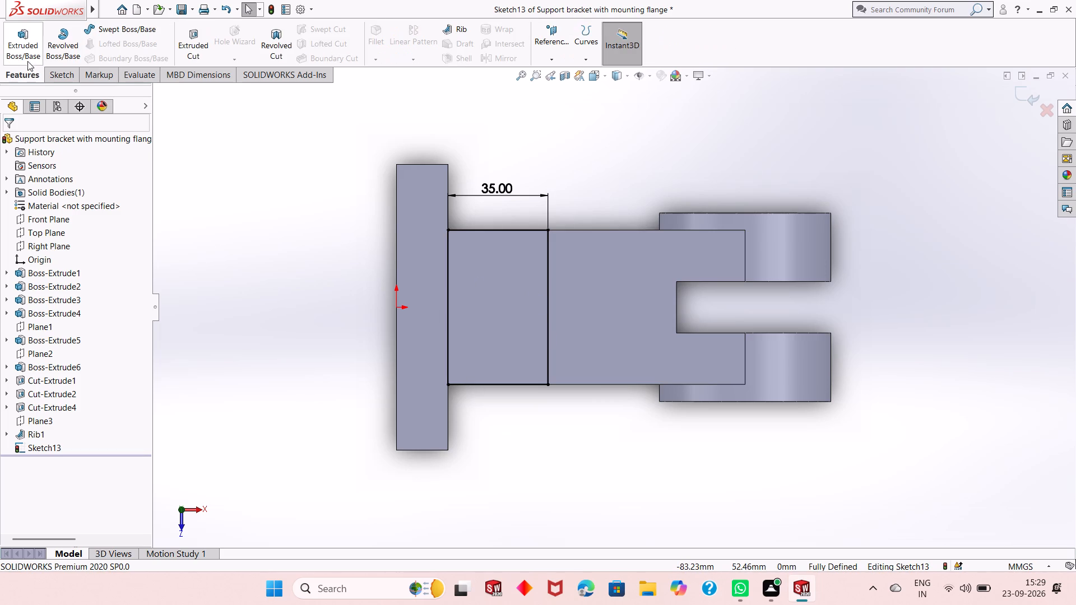
{"action": "middle_click_drag", "start_coordinate": [550, 467], "coordinate": [544, 394]}
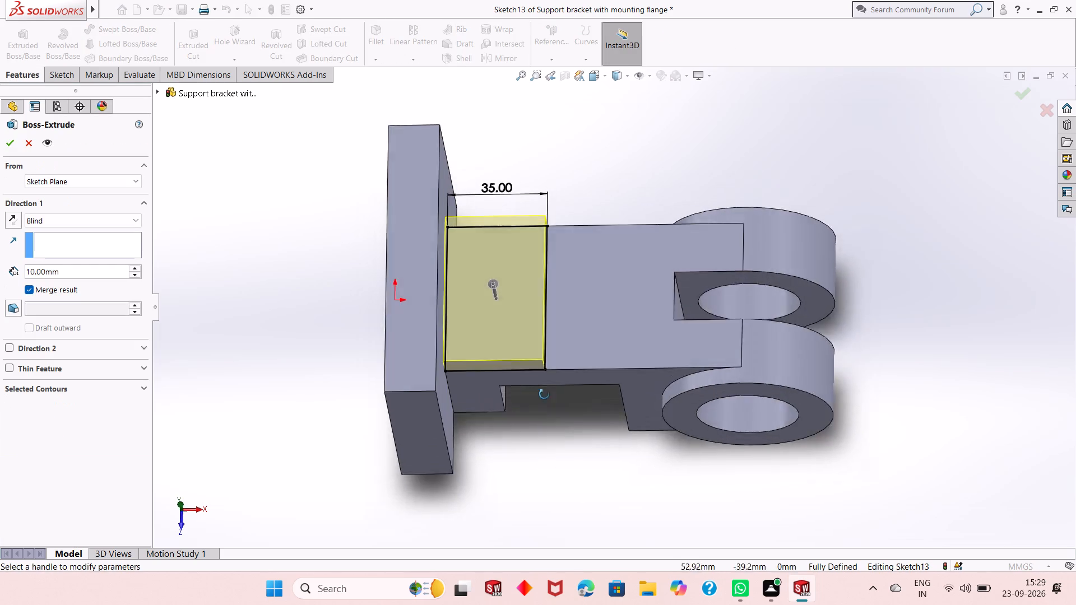
{"action": "middle_click_drag", "start_coordinate": [544, 394], "coordinate": [518, 276]}
{"action": "middle_click_drag", "start_coordinate": [518, 276], "coordinate": [551, 243]}
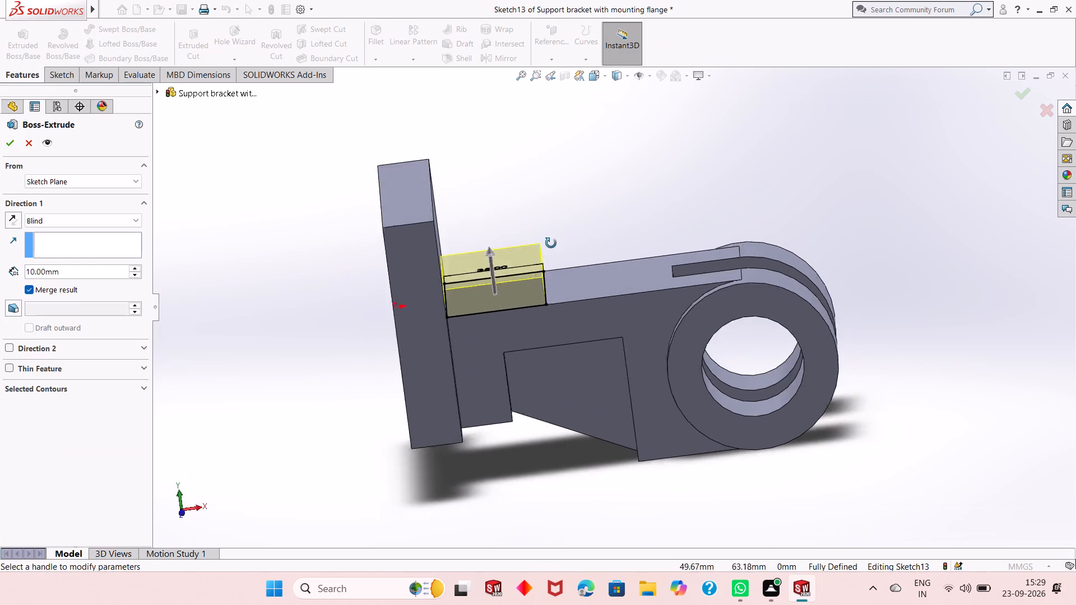
{"action": "middle_click_drag", "start_coordinate": [551, 243], "coordinate": [507, 317]}
{"action": "scroll", "coordinate": [525, 192], "scroll_direction": "down", "scroll_amount": 1}
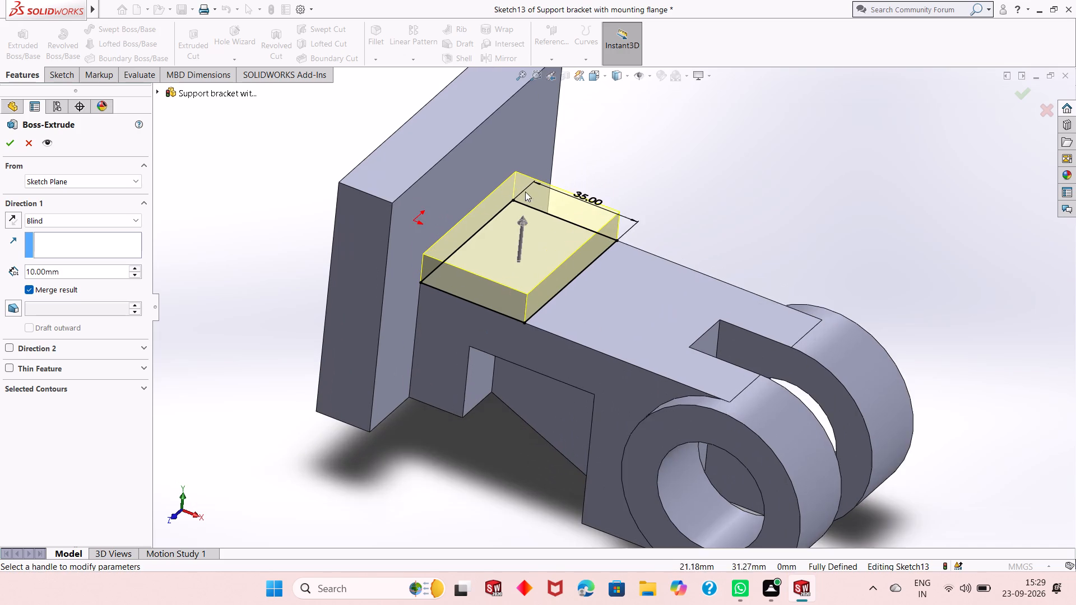
{"action": "scroll", "coordinate": [518, 230], "scroll_direction": "up", "scroll_amount": 1}
{"action": "scroll", "coordinate": [563, 175], "scroll_direction": "up", "scroll_amount": 1}
{"action": "scroll", "coordinate": [563, 174], "scroll_direction": "down", "scroll_amount": 2}
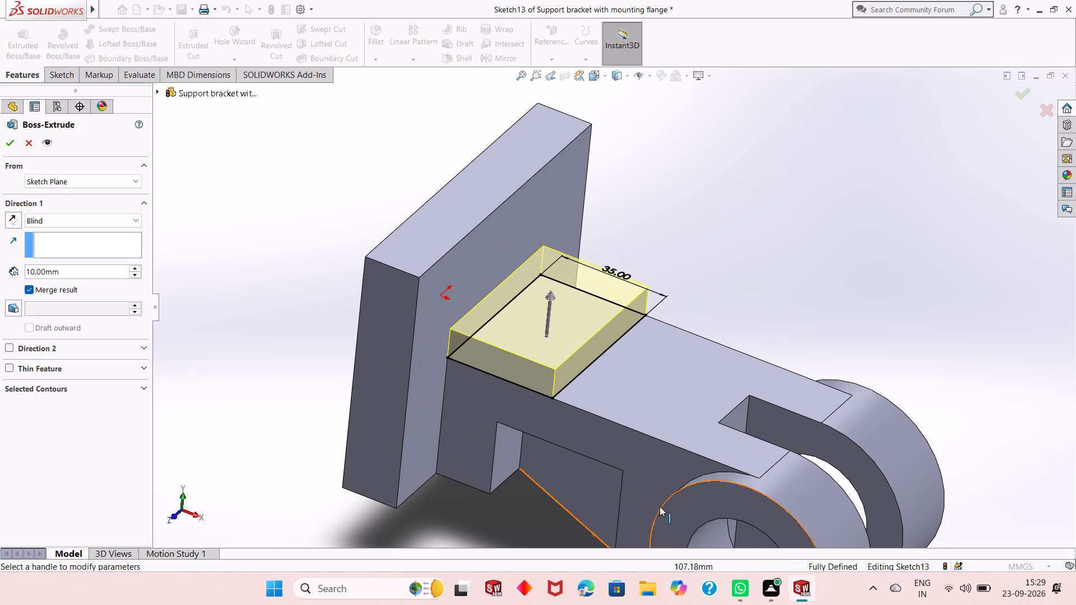
{"action": "scroll", "coordinate": [627, 431], "scroll_direction": "up", "scroll_amount": 2}
{"action": "scroll", "coordinate": [629, 341], "scroll_direction": "down", "scroll_amount": 3}
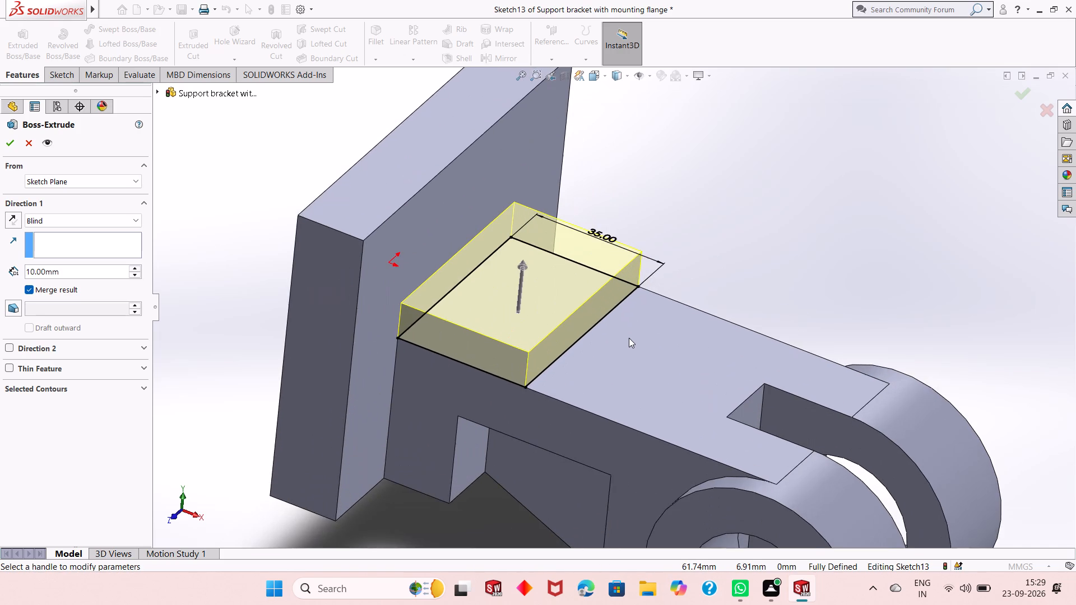
{"action": "scroll", "coordinate": [629, 338], "scroll_direction": "up", "scroll_amount": 1}
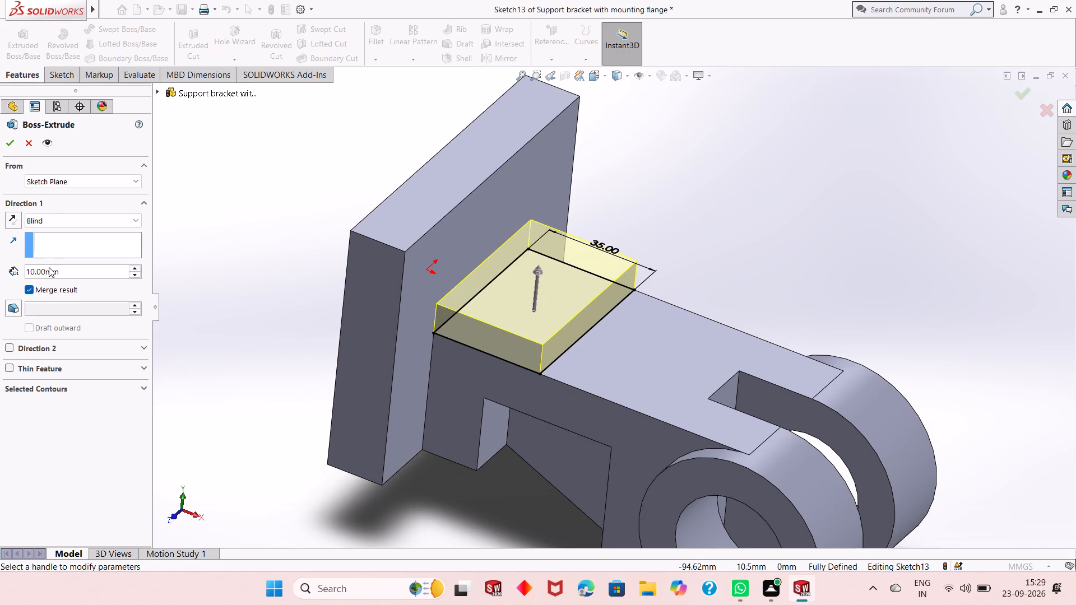
{"action": "double_click", "coordinate": [53, 268]}
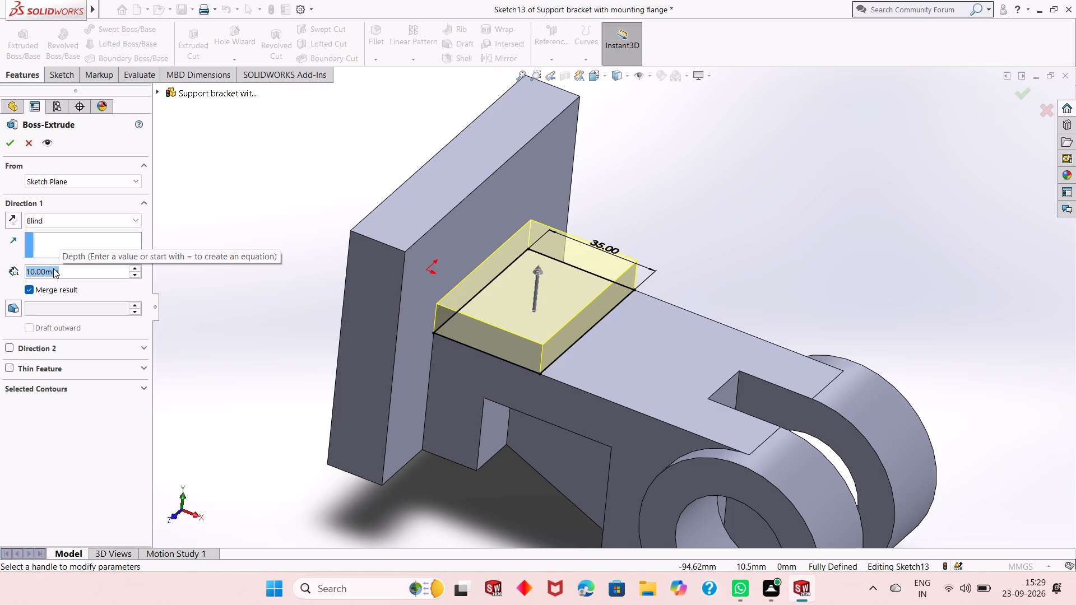
{"action": "key", "text": "5"}
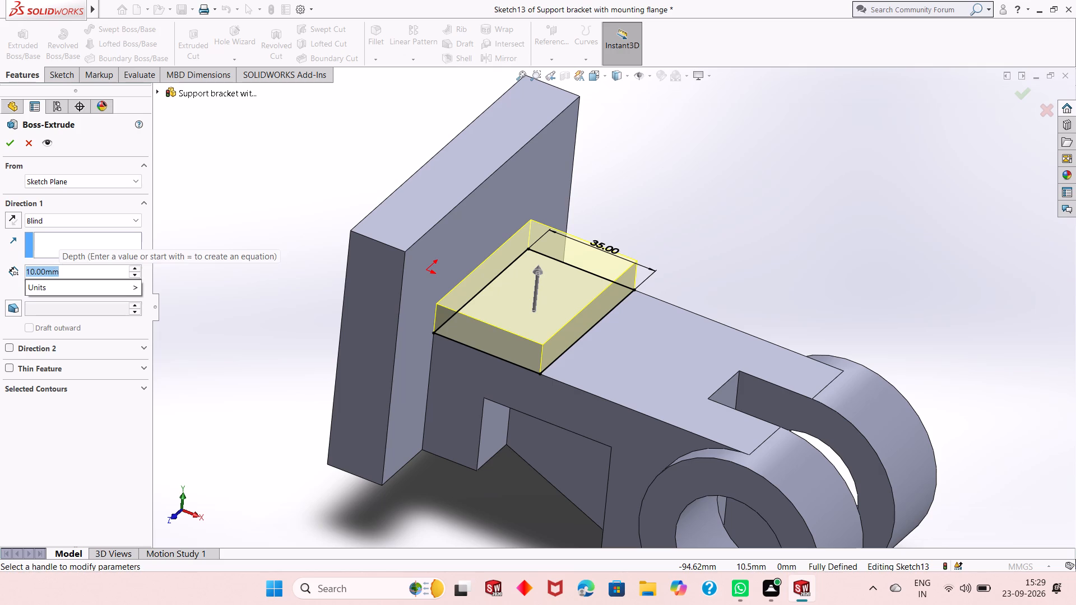
{"action": "key", "text": "Return"}
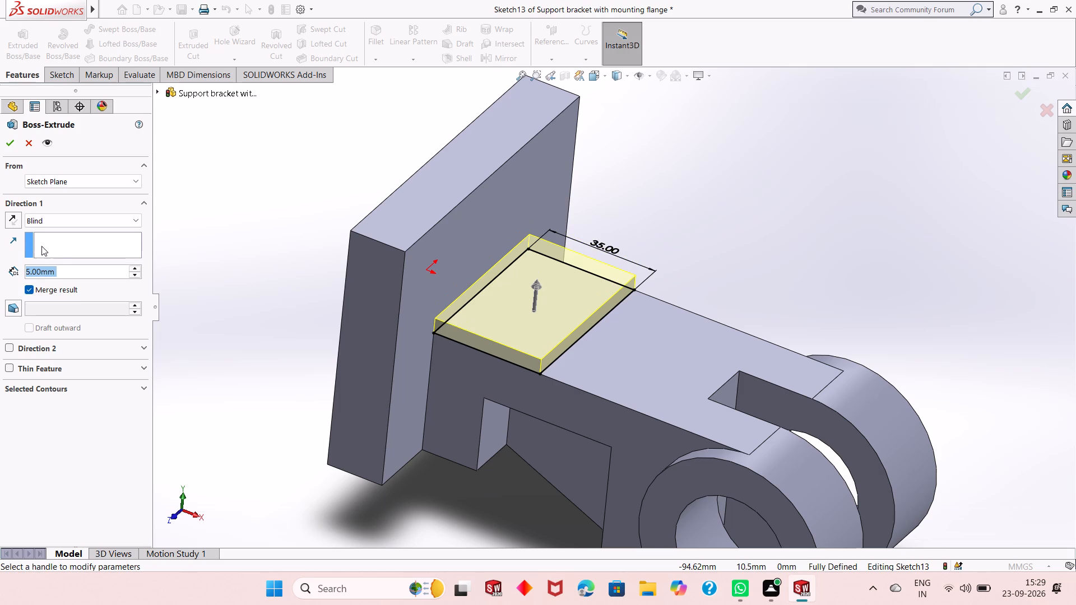
{"action": "left_click", "coordinate": [4, 147]}
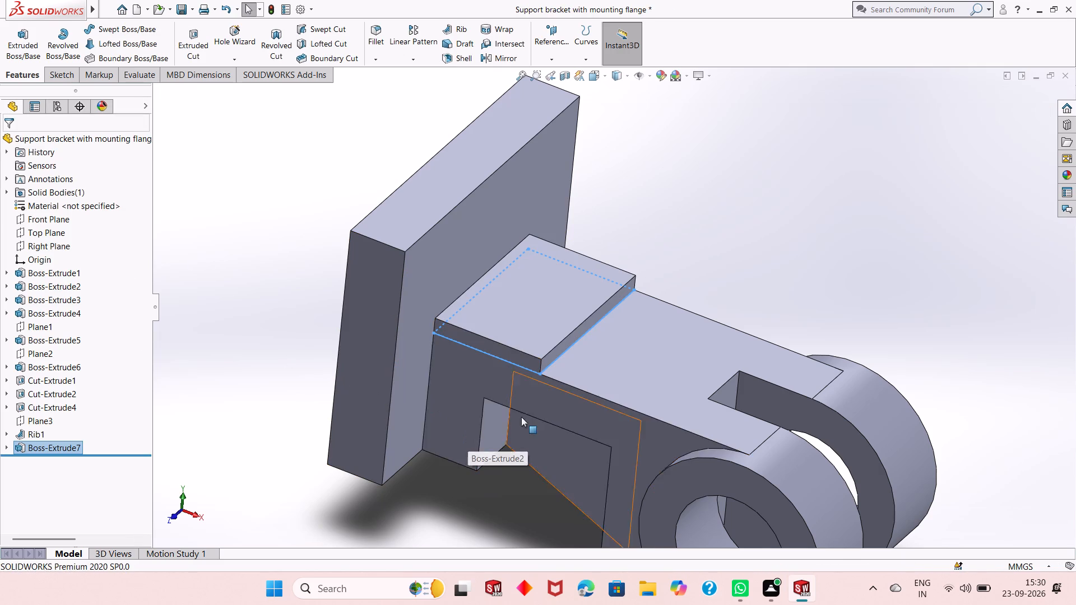
Examine the raised pad beside the flange and the overall bracket shape from low and elevated angles.
{"action": "scroll", "coordinate": [554, 392], "scroll_direction": "down", "scroll_amount": 1}
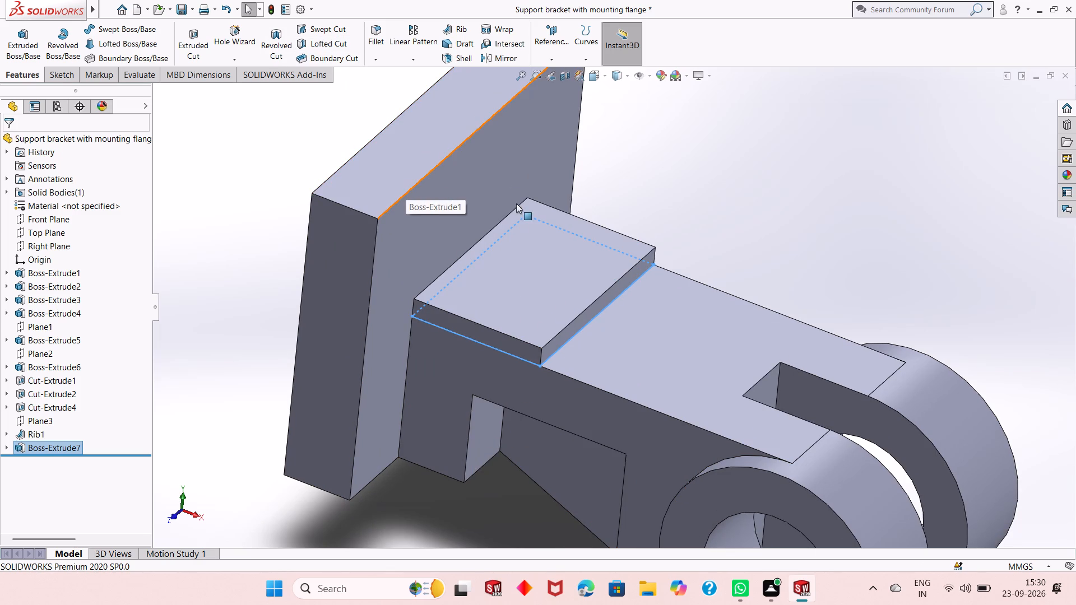
{"action": "middle_click_drag", "start_coordinate": [516, 204], "coordinate": [505, 132]}
{"action": "scroll", "coordinate": [508, 180], "scroll_direction": "up", "scroll_amount": 2}
{"action": "left_click", "coordinate": [757, 212]}
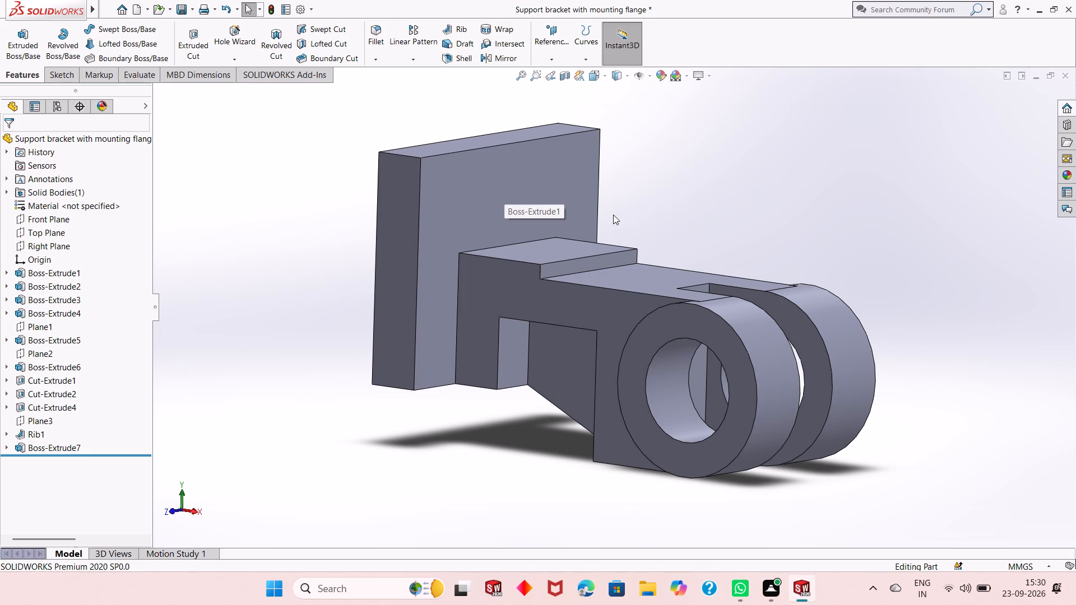
{"action": "scroll", "coordinate": [606, 217], "scroll_direction": "down", "scroll_amount": 1}
{"action": "scroll", "coordinate": [597, 213], "scroll_direction": "up", "scroll_amount": 2}
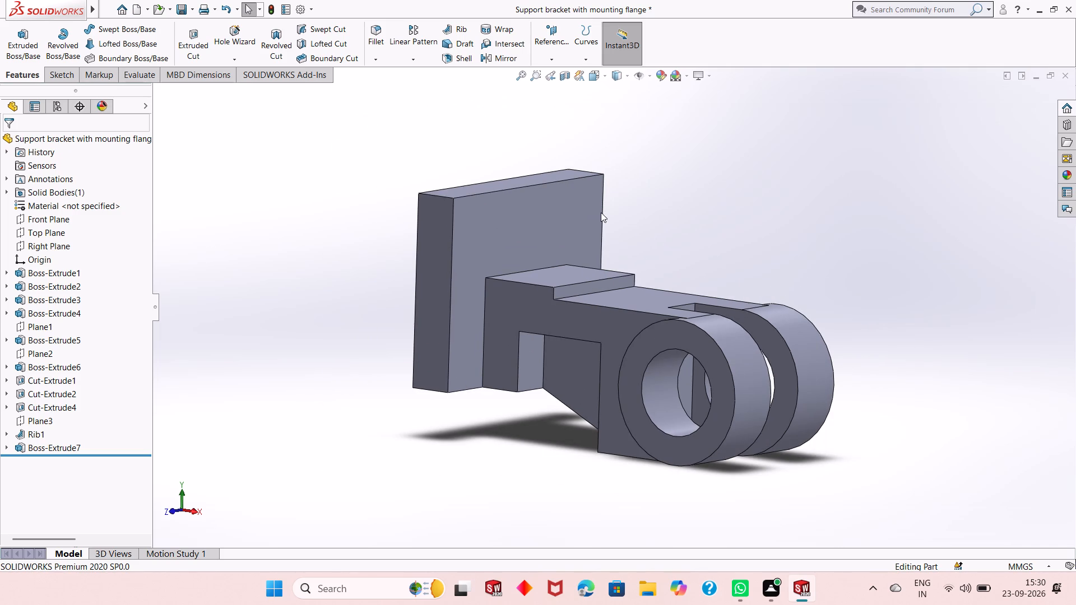
{"action": "scroll", "coordinate": [625, 274], "scroll_direction": "down", "scroll_amount": 1}
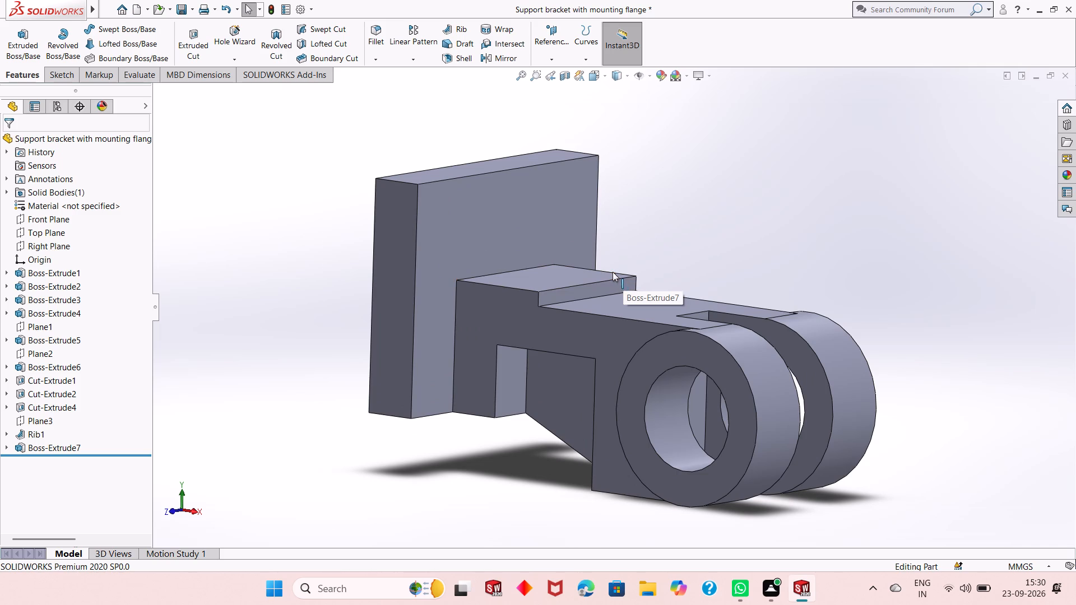
{"action": "scroll", "coordinate": [612, 271], "scroll_direction": "down", "scroll_amount": 1}
{"action": "scroll", "coordinate": [610, 269], "scroll_direction": "up", "scroll_amount": 2}
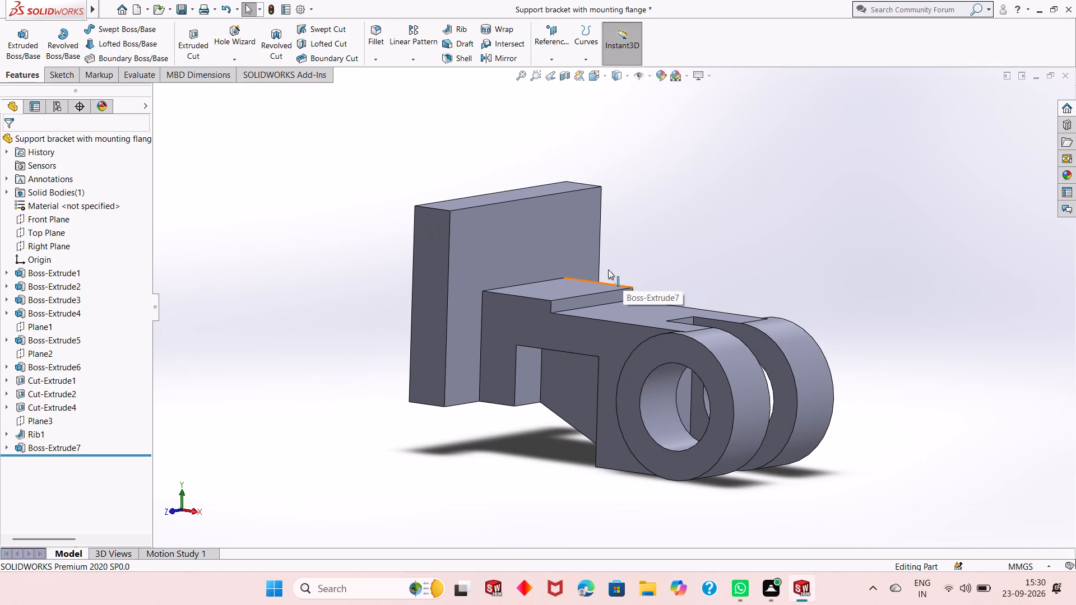
{"action": "scroll", "coordinate": [608, 269], "scroll_direction": "down", "scroll_amount": 1}
{"action": "scroll", "coordinate": [606, 269], "scroll_direction": "up", "scroll_amount": 1}
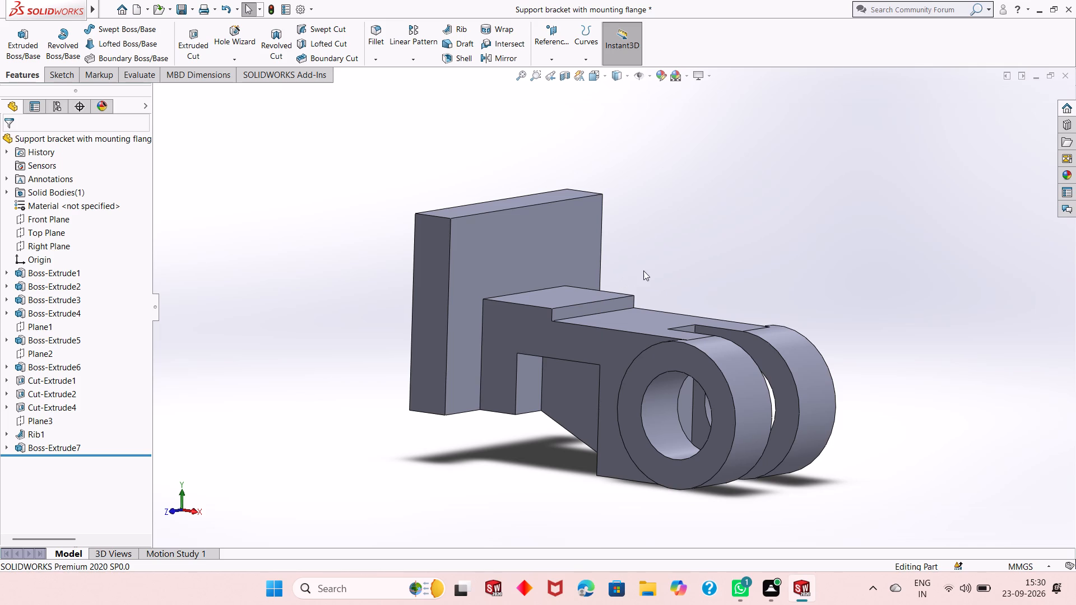
{"action": "middle_click_drag", "start_coordinate": [645, 273], "coordinate": [648, 314]}
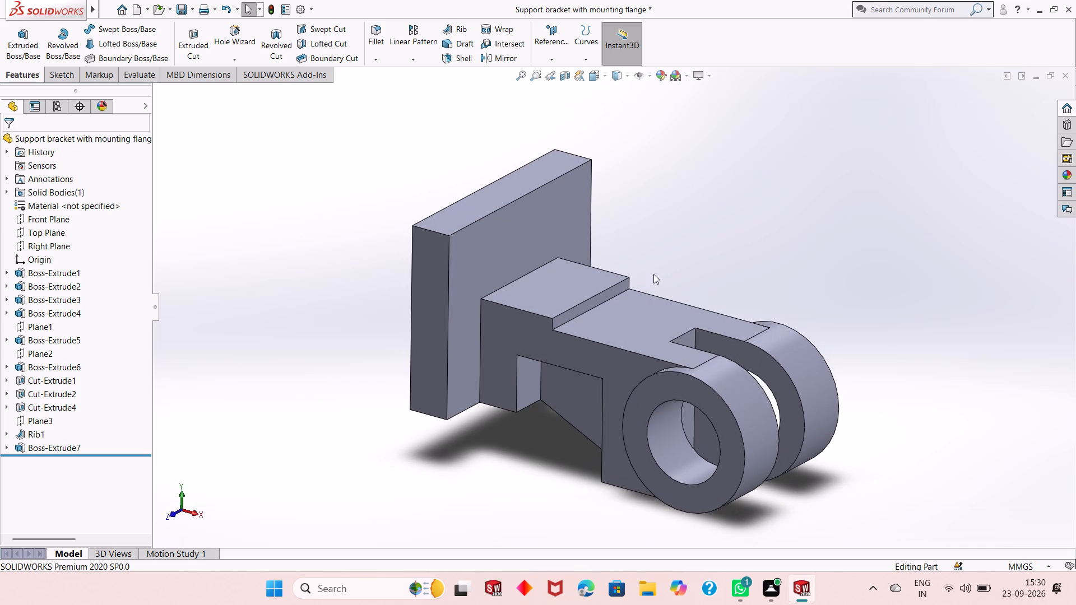
{"action": "scroll", "coordinate": [644, 241], "scroll_direction": "up", "scroll_amount": 2}
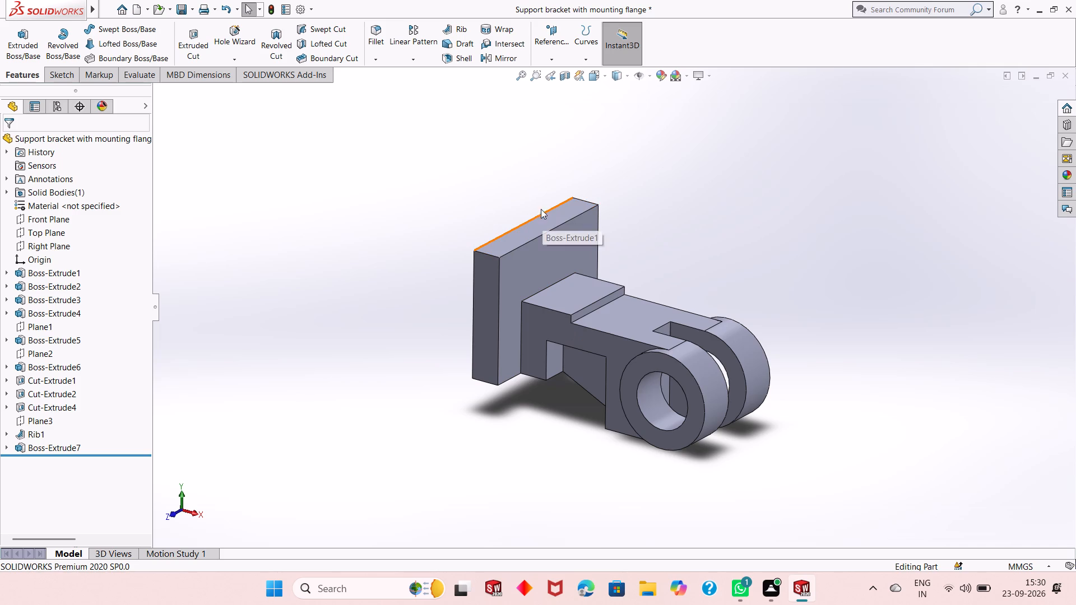
{"action": "scroll", "coordinate": [536, 197], "scroll_direction": "down", "scroll_amount": 1}
{"action": "scroll", "coordinate": [534, 194], "scroll_direction": "up", "scroll_amount": 1}
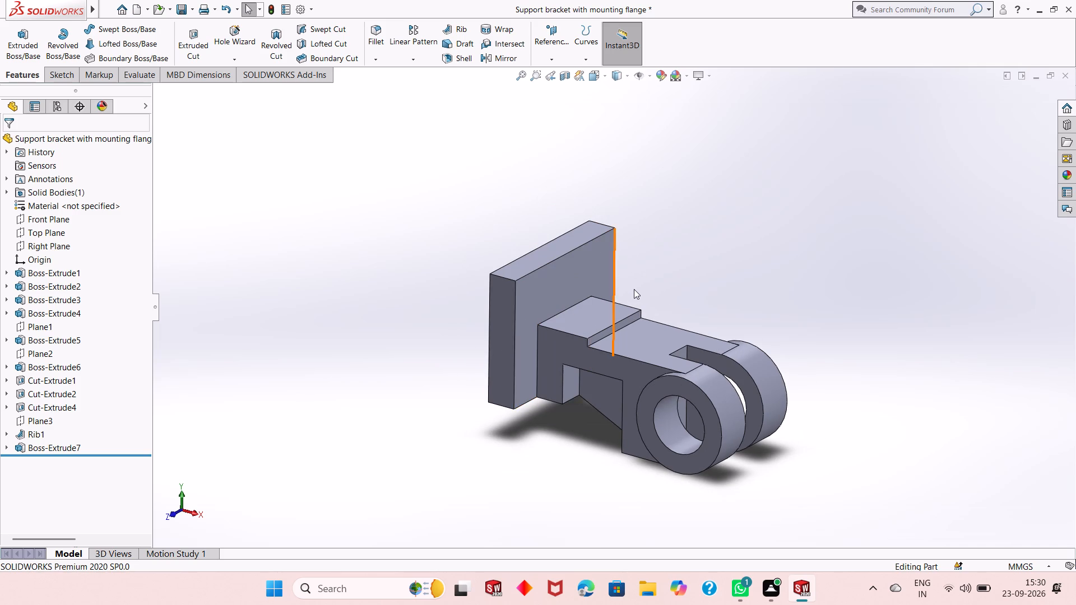
{"action": "scroll", "coordinate": [637, 288], "scroll_direction": "down", "scroll_amount": 2}
{"action": "scroll", "coordinate": [638, 288], "scroll_direction": "up", "scroll_amount": 2}
{"action": "scroll", "coordinate": [684, 309], "scroll_direction": "down", "scroll_amount": 1}
{"action": "scroll", "coordinate": [684, 309], "scroll_direction": "up", "scroll_amount": 2}
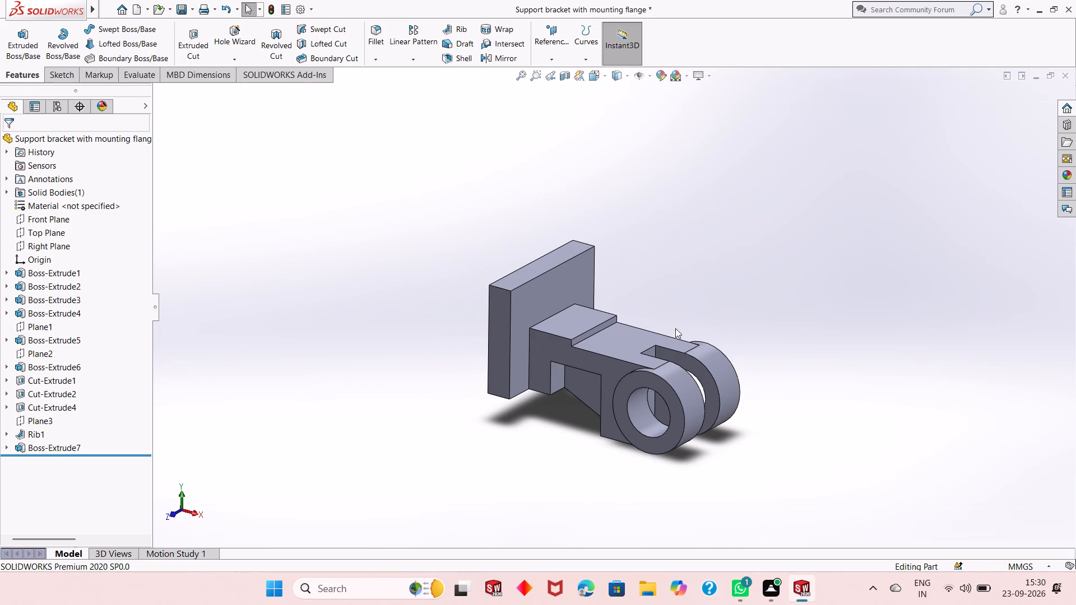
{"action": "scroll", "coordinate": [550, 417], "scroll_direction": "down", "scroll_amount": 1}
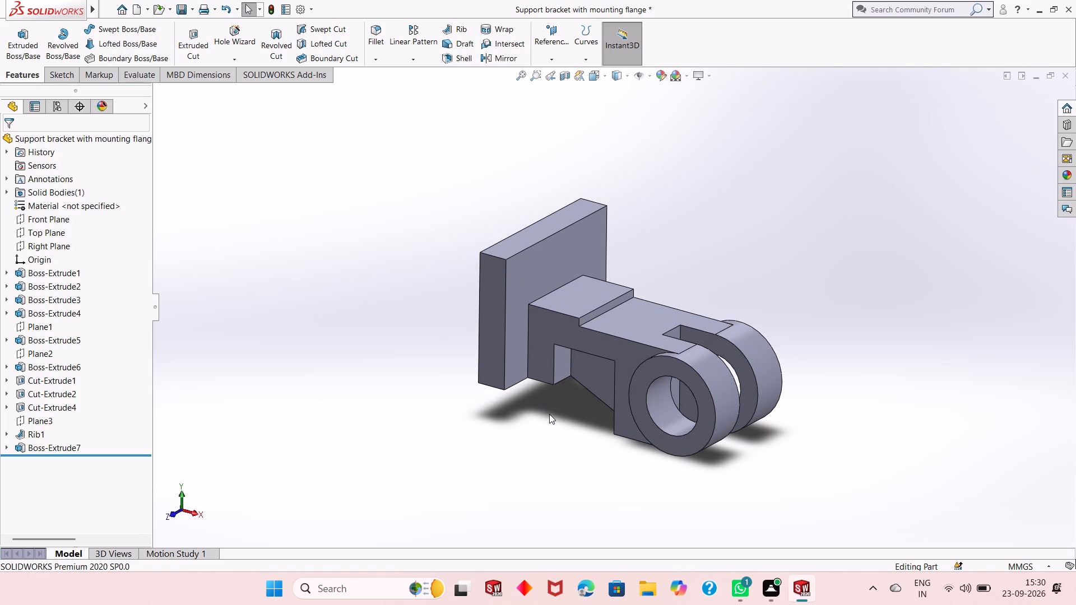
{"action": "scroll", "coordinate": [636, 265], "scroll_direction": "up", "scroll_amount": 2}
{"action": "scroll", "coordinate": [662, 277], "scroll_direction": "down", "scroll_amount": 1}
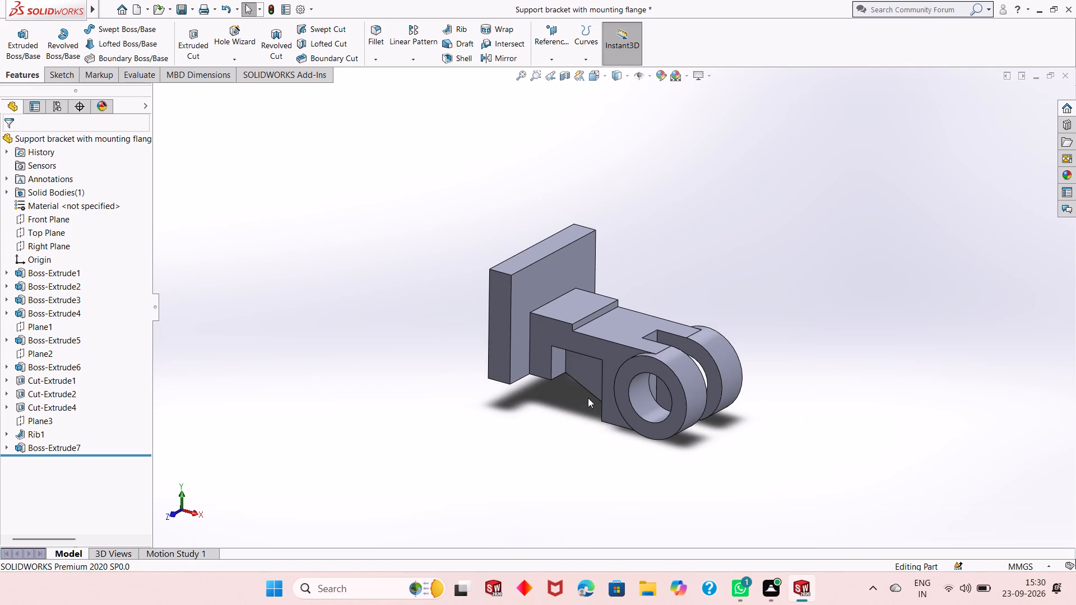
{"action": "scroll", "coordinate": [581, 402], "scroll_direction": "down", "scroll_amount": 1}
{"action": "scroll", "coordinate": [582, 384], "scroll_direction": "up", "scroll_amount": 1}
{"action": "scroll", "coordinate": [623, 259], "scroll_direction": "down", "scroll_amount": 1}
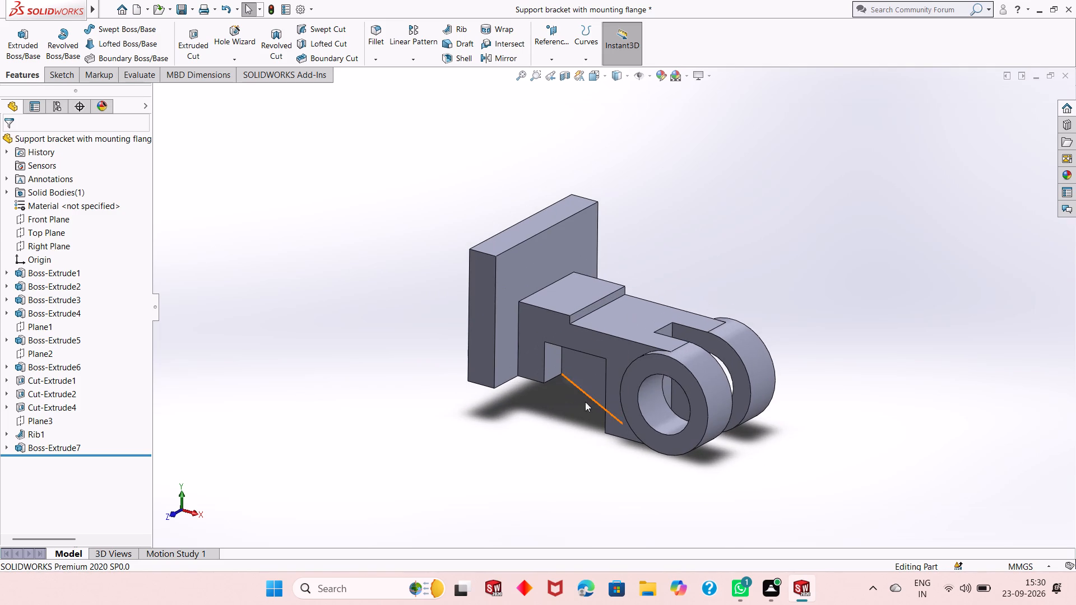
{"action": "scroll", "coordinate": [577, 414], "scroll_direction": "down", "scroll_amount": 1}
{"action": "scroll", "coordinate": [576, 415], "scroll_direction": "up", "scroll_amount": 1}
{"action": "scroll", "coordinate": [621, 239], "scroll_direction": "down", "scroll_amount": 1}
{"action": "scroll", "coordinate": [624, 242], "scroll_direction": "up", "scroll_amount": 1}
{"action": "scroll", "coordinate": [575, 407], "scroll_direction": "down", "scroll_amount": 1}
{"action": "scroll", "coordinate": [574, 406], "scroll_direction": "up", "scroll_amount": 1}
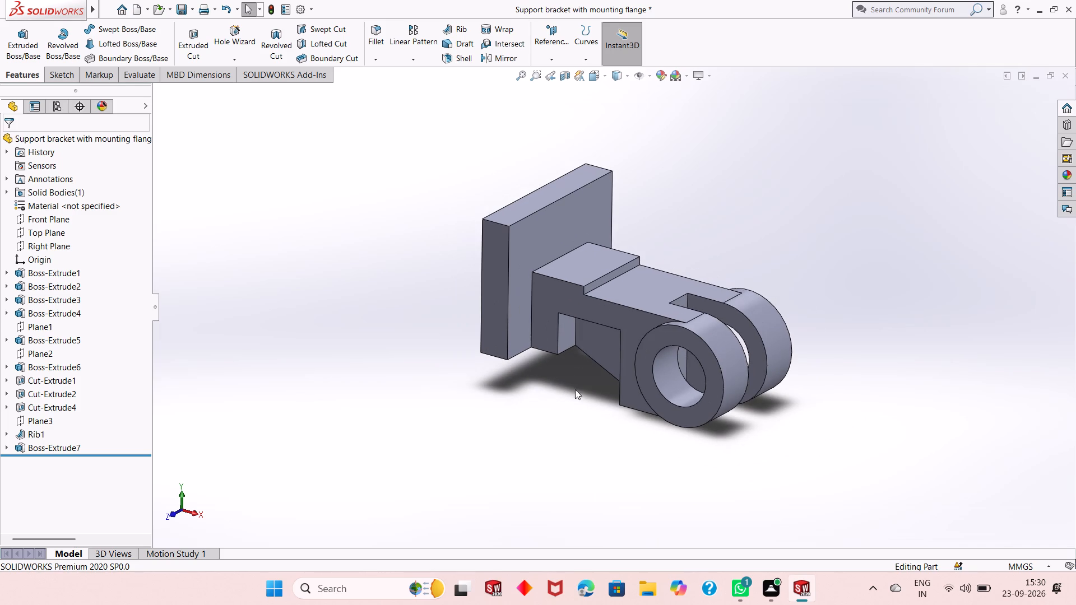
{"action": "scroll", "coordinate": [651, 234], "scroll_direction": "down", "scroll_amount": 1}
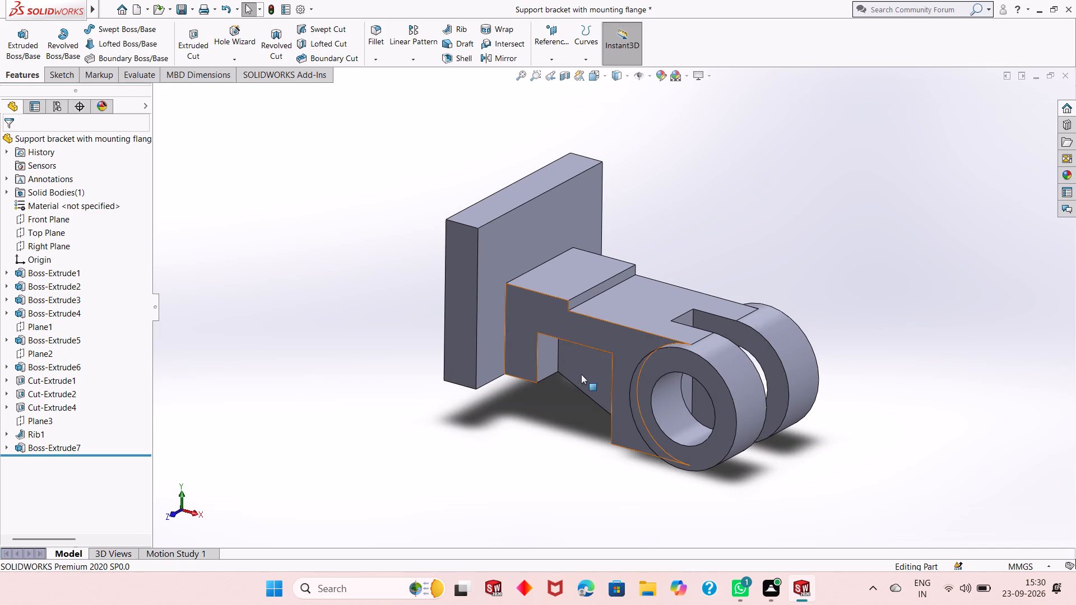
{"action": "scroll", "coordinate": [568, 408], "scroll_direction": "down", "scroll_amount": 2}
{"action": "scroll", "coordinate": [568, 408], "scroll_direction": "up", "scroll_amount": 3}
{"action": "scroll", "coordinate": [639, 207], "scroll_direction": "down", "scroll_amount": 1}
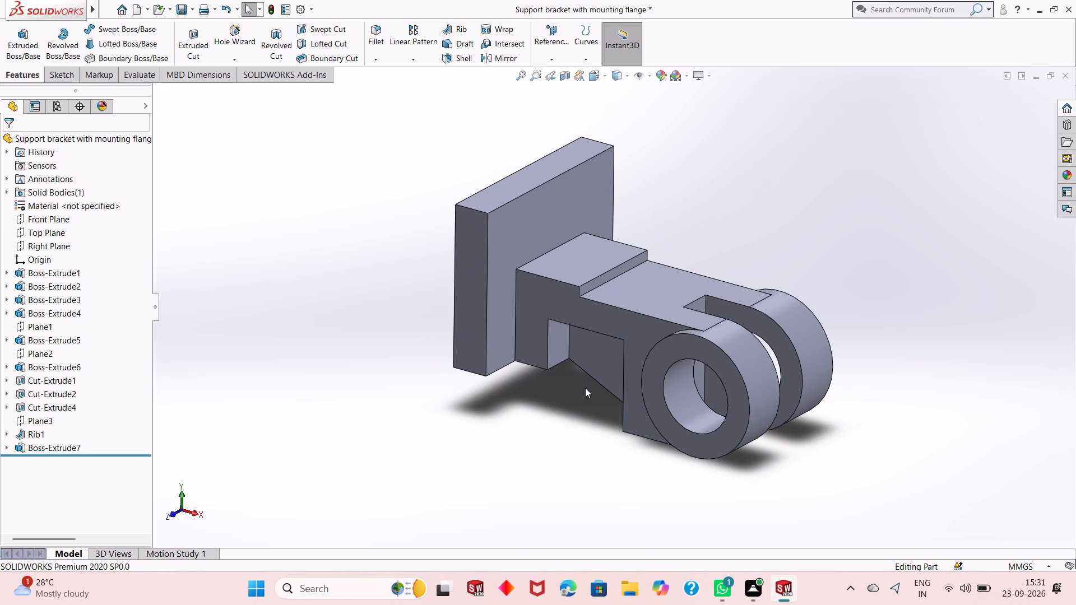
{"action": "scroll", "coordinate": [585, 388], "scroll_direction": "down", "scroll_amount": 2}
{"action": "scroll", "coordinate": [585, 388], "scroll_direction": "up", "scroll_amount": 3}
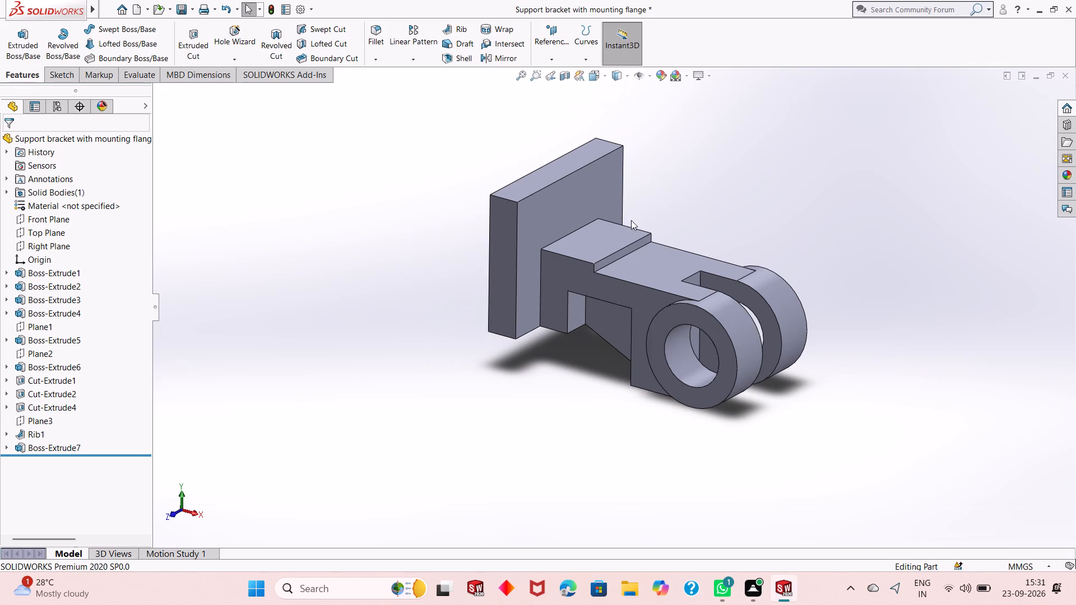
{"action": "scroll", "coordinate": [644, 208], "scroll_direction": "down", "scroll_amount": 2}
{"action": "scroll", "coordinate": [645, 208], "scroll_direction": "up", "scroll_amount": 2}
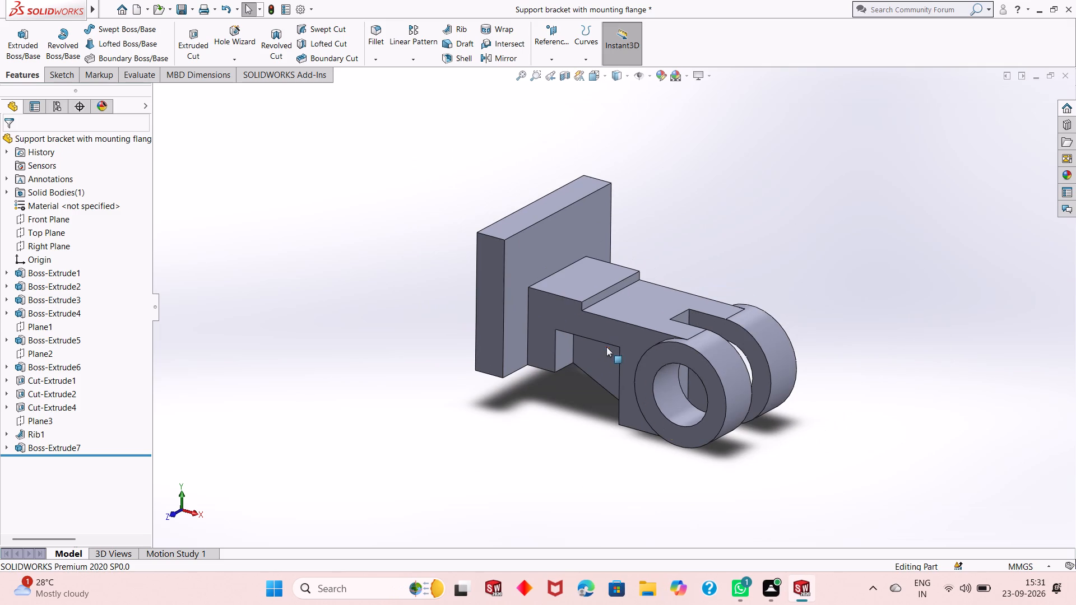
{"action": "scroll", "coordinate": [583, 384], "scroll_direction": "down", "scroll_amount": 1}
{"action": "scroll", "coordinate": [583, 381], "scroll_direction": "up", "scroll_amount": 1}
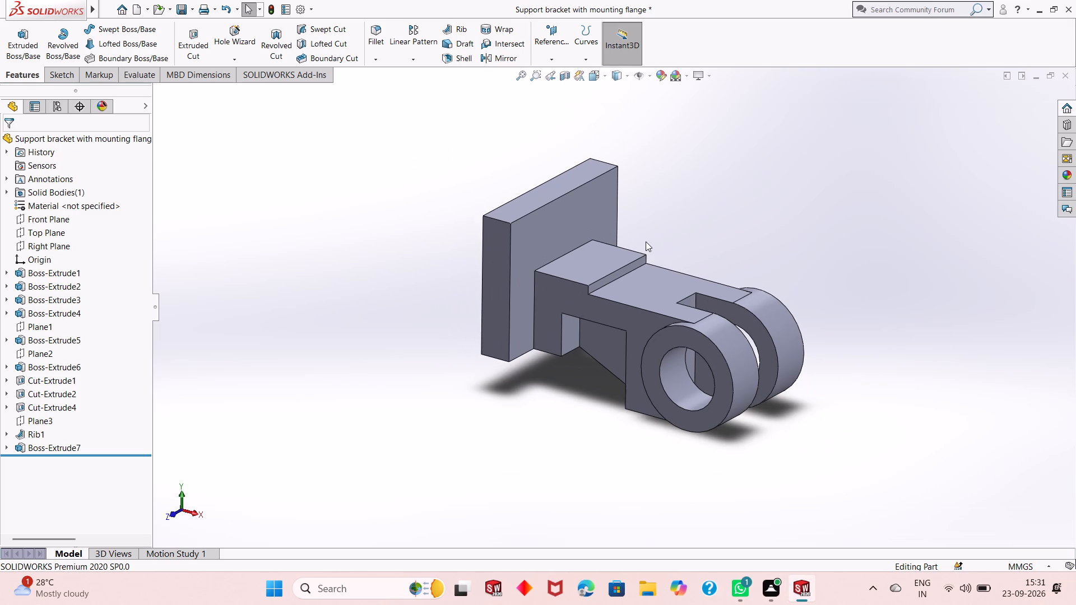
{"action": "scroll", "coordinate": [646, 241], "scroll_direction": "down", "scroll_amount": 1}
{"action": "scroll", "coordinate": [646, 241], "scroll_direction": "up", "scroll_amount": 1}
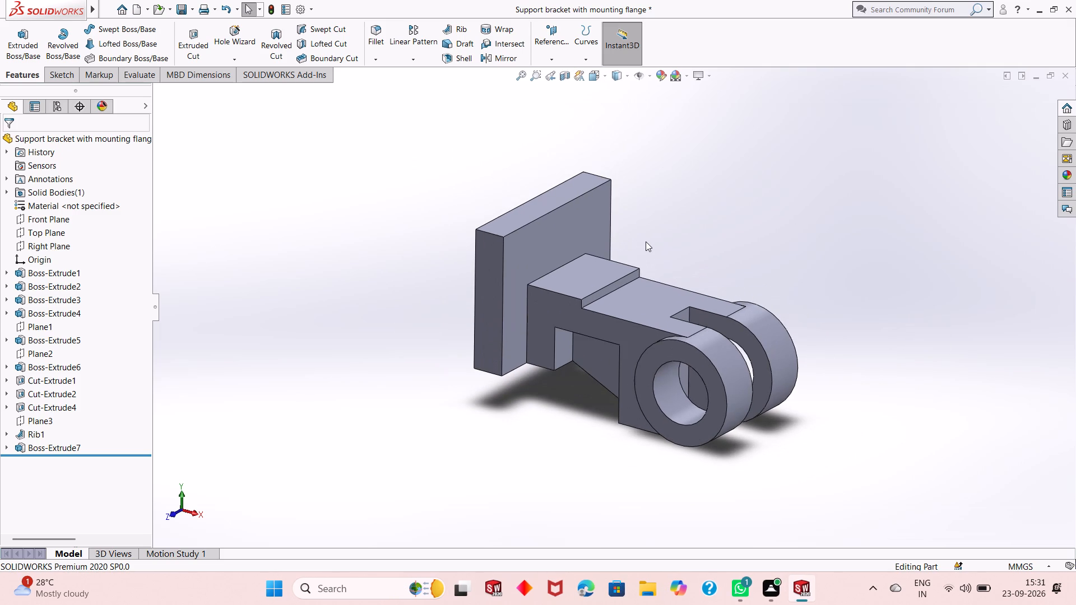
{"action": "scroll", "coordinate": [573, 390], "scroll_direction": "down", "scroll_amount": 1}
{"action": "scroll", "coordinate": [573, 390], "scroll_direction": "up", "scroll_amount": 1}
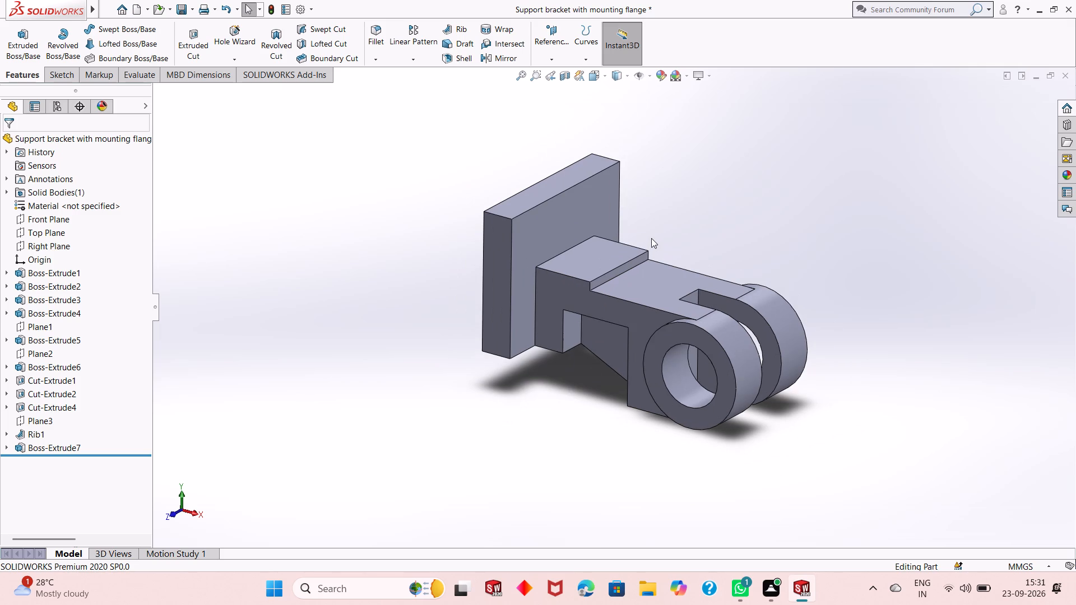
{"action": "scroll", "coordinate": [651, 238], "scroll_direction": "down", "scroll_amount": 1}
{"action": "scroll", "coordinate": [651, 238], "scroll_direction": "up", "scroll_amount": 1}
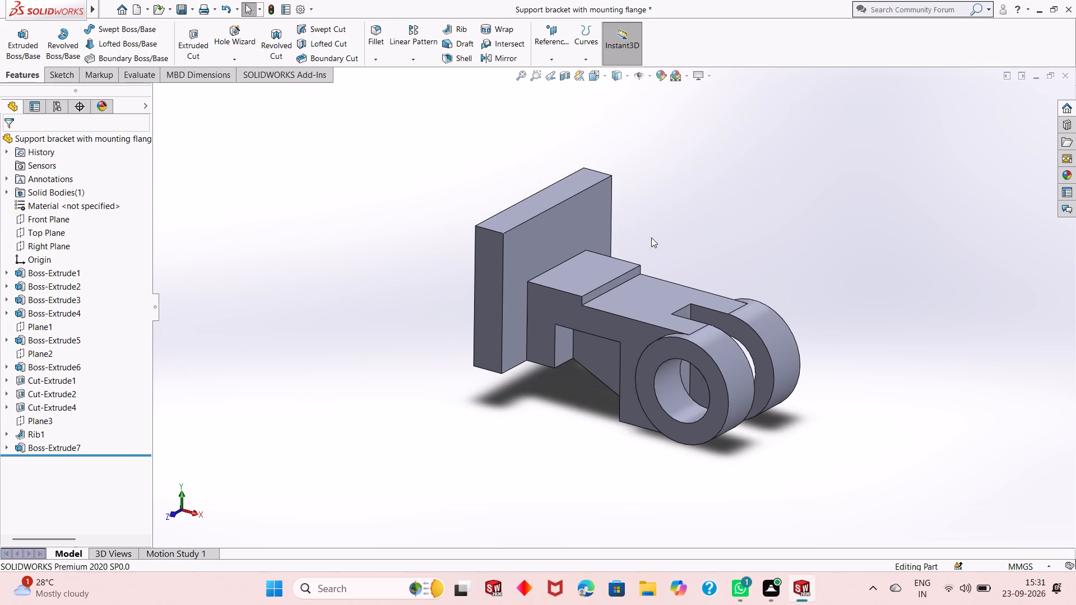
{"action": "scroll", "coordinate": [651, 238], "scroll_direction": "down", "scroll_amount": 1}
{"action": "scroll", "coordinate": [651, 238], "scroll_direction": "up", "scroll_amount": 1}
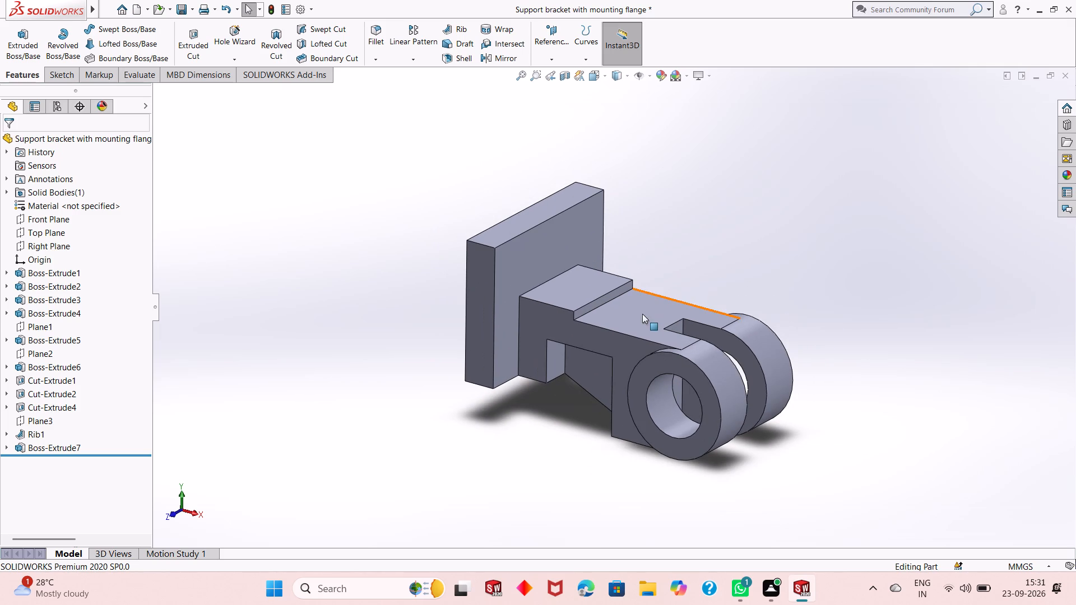
Create a reference plane at 0 mm offset from the Front Plane.
{"action": "middle_click_drag", "start_coordinate": [642, 317], "coordinate": [644, 273]}
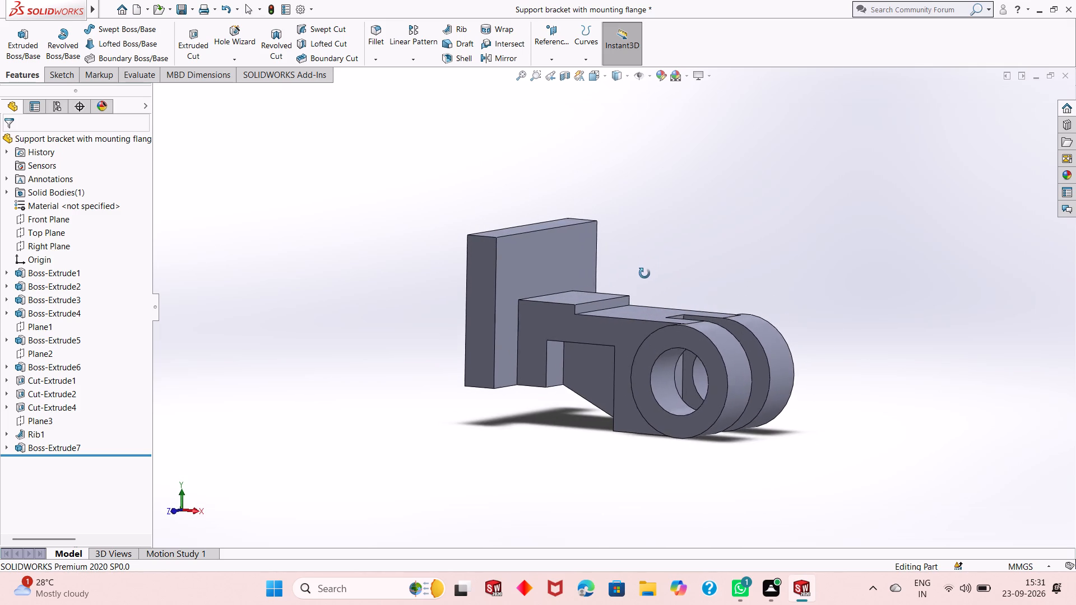
{"action": "middle_click_drag", "start_coordinate": [644, 273], "coordinate": [628, 280]}
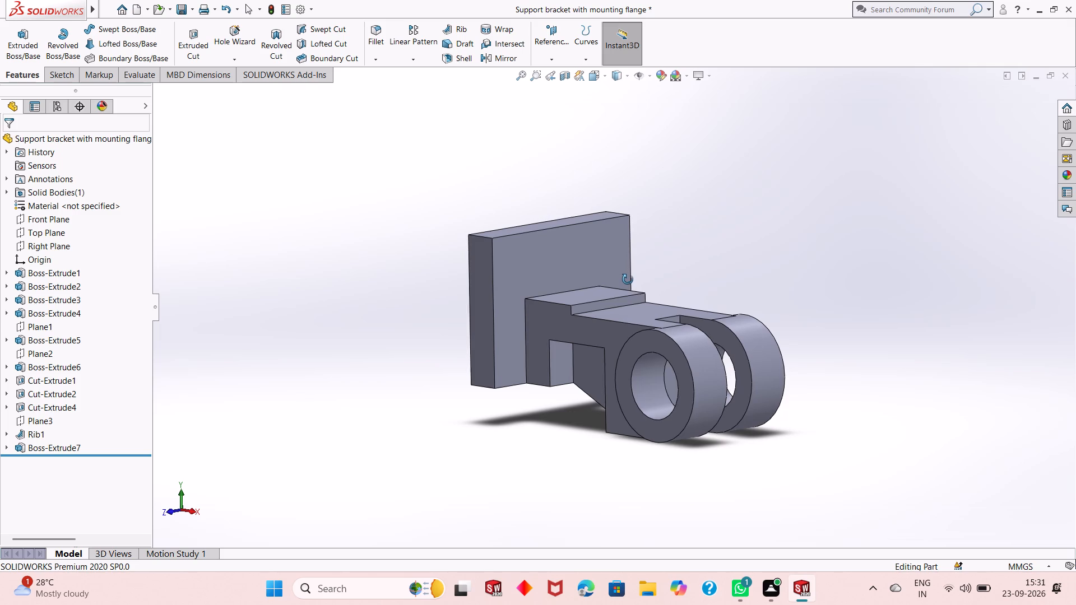
{"action": "middle_click_drag", "start_coordinate": [628, 280], "coordinate": [627, 302]}
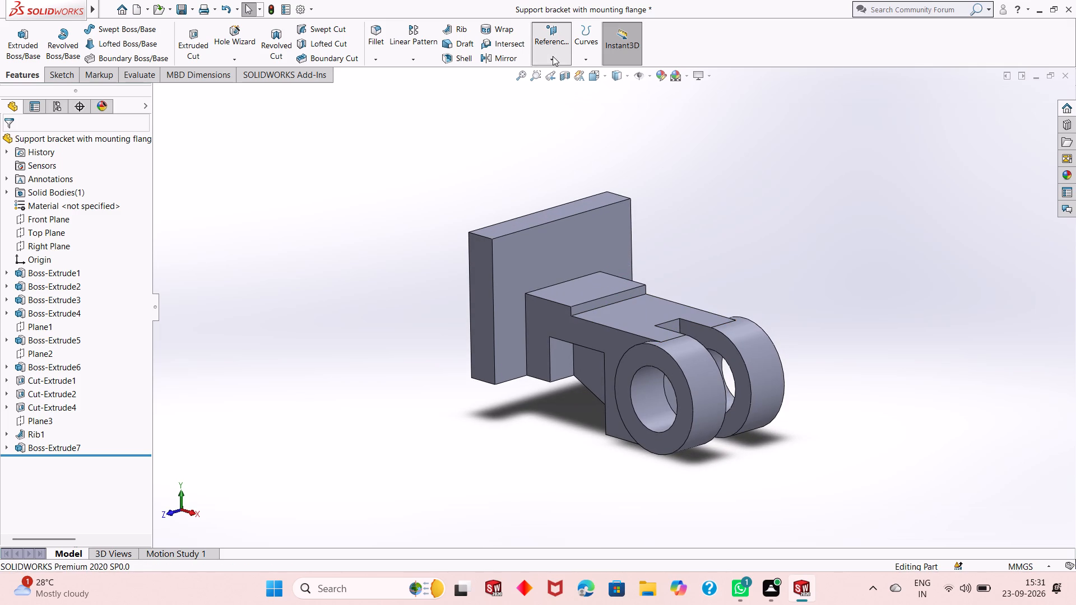
{"action": "left_click", "coordinate": [553, 56]}
{"action": "left_click", "coordinate": [568, 74]}
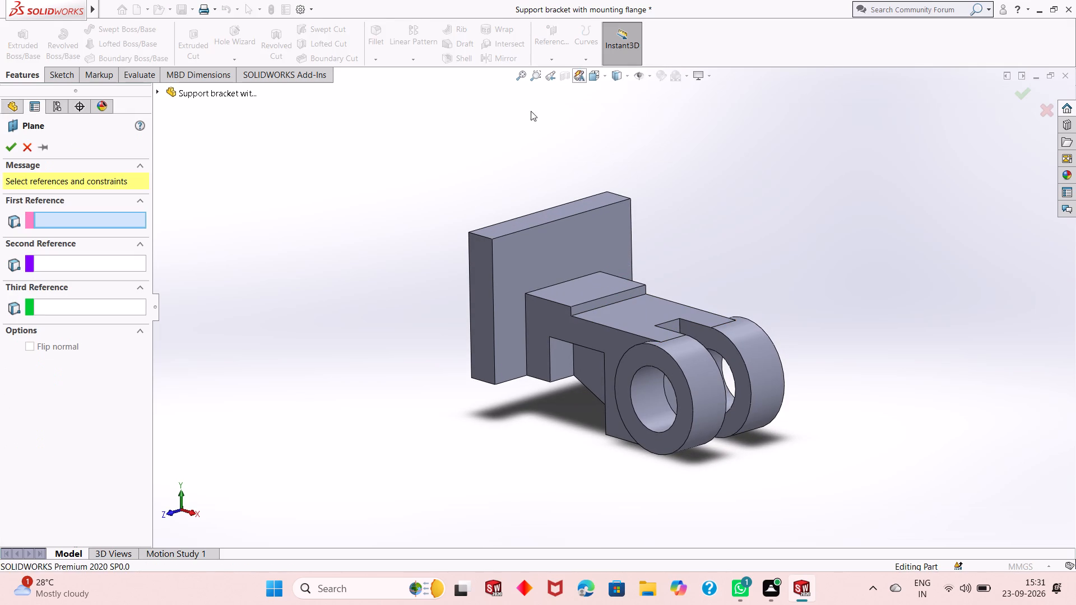
{"action": "left_click", "coordinate": [169, 92]}
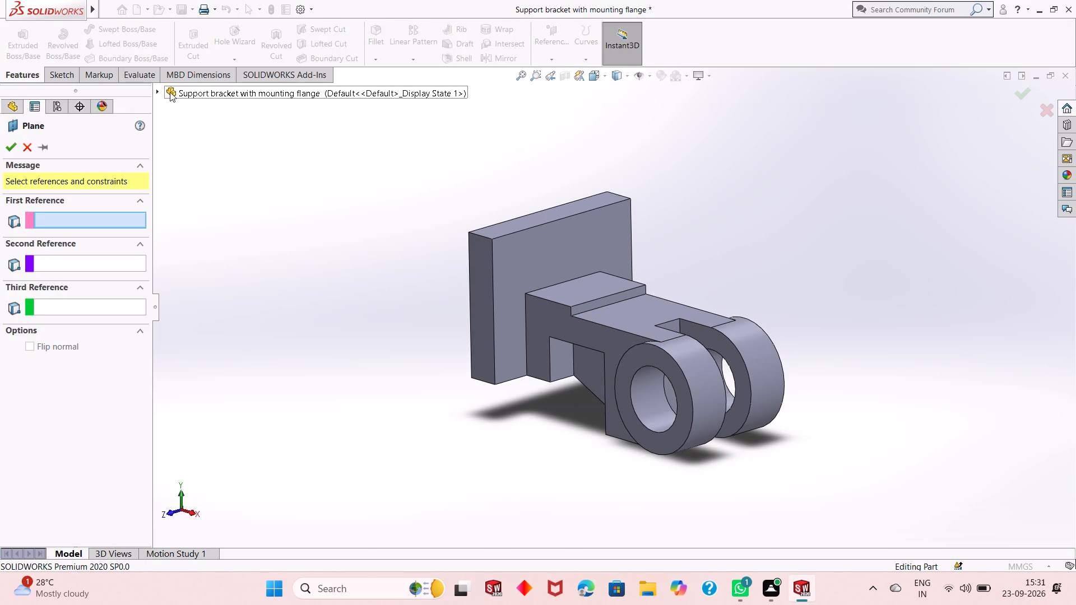
{"action": "left_click", "coordinate": [161, 92]}
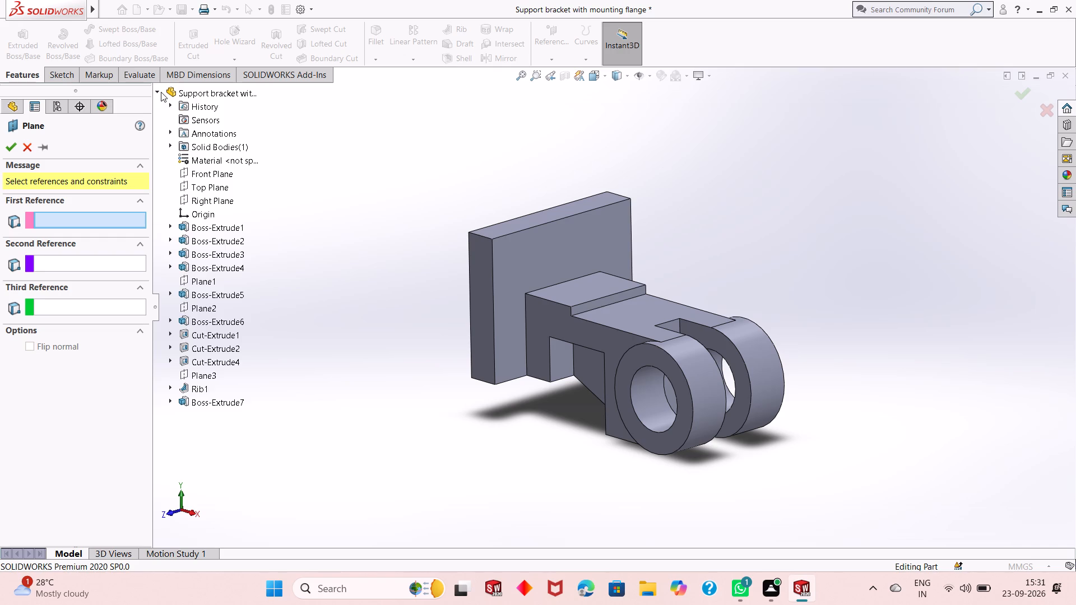
{"action": "left_click", "coordinate": [212, 175]}
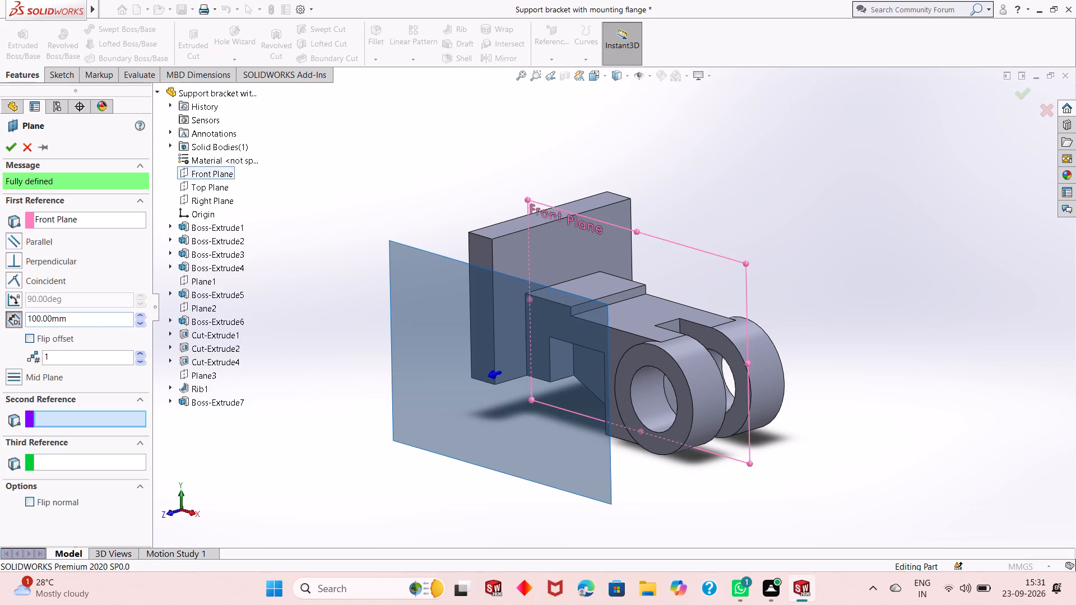
{"action": "double_click", "coordinate": [71, 316]}
{"action": "key", "text": "0"}
{"action": "key", "text": "Return"}
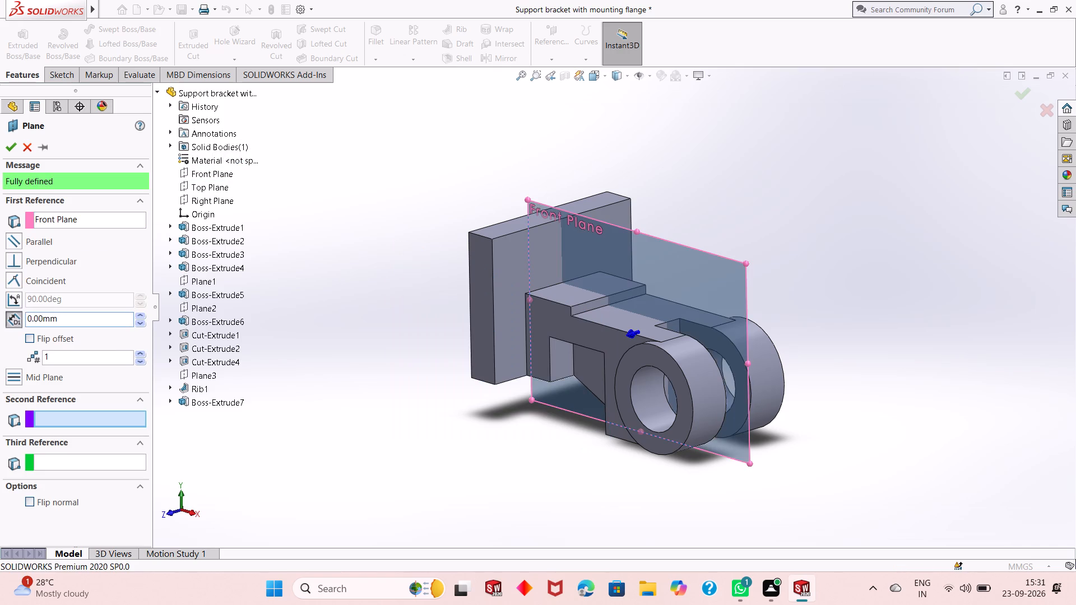
{"action": "left_click", "coordinate": [11, 149]}
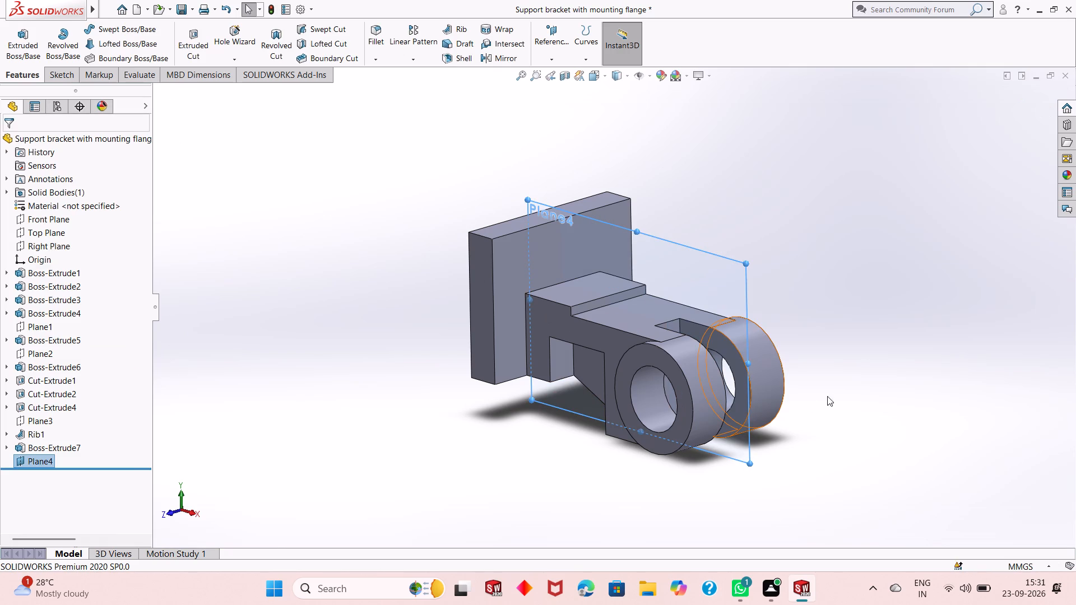
On the new plane, sketch a diagonal line about 49.5 mm long from the flange's upper arm-side corner to the raised pad's outer top corner.
{"action": "middle_click_drag", "start_coordinate": [845, 395], "coordinate": [797, 402]}
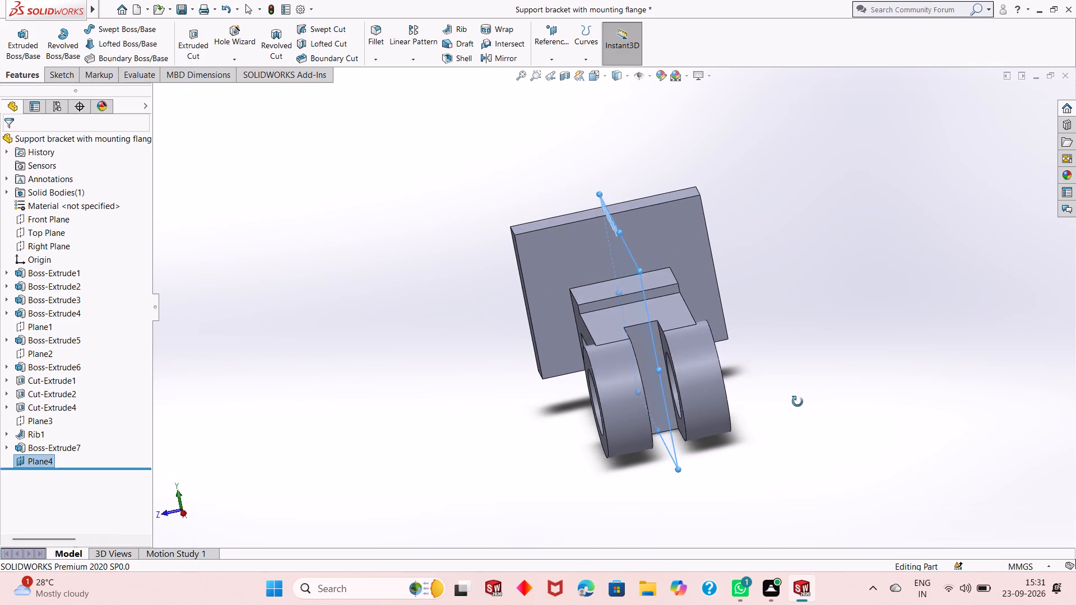
{"action": "middle_click_drag", "start_coordinate": [797, 402], "coordinate": [852, 357]}
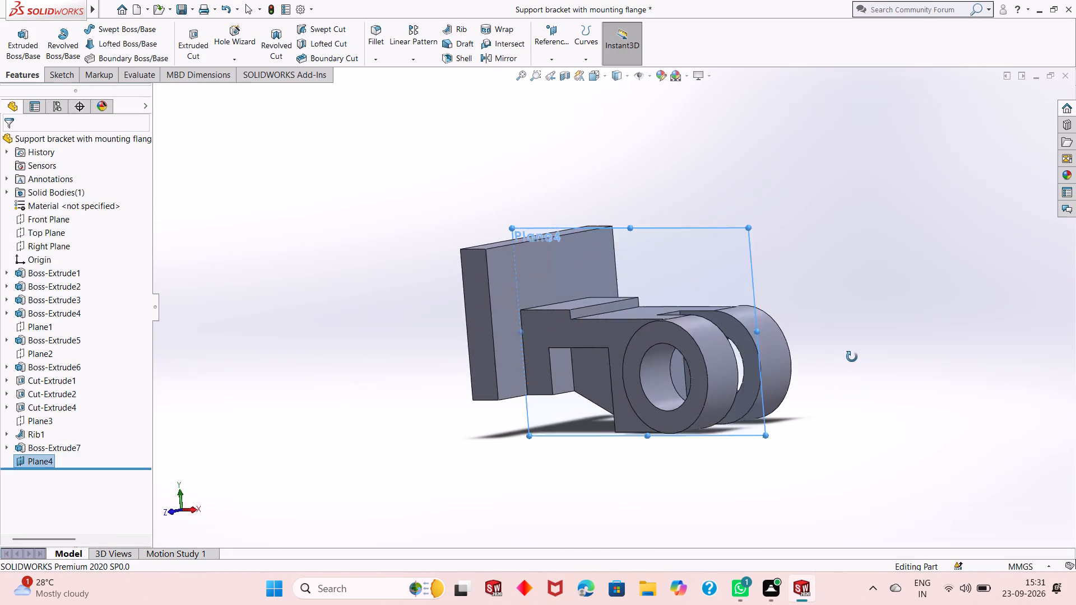
{"action": "middle_click_drag", "start_coordinate": [852, 357], "coordinate": [917, 325]}
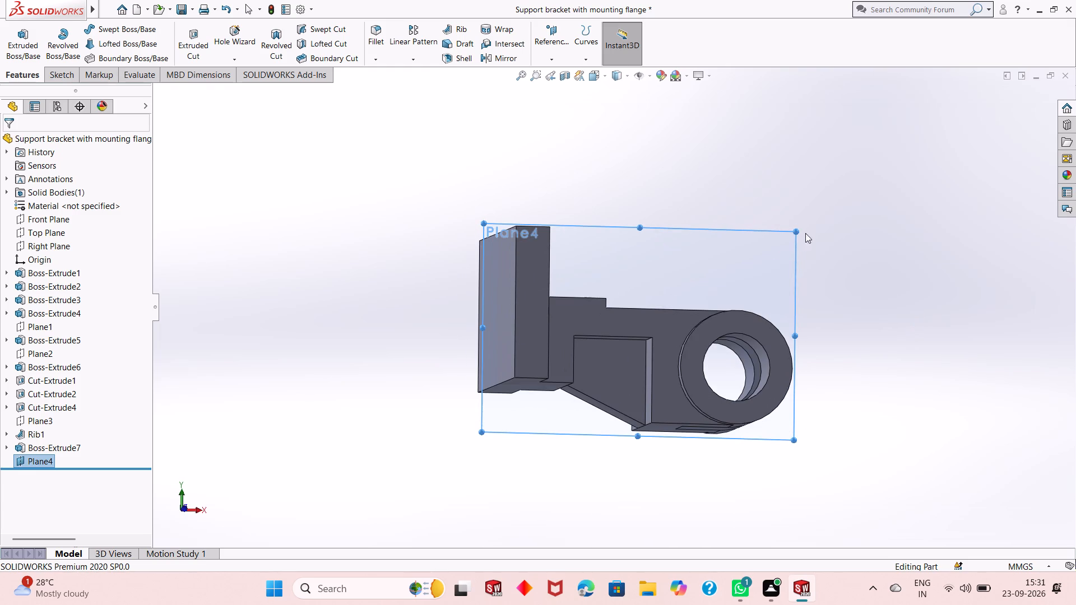
{"action": "right_click", "coordinate": [760, 257]}
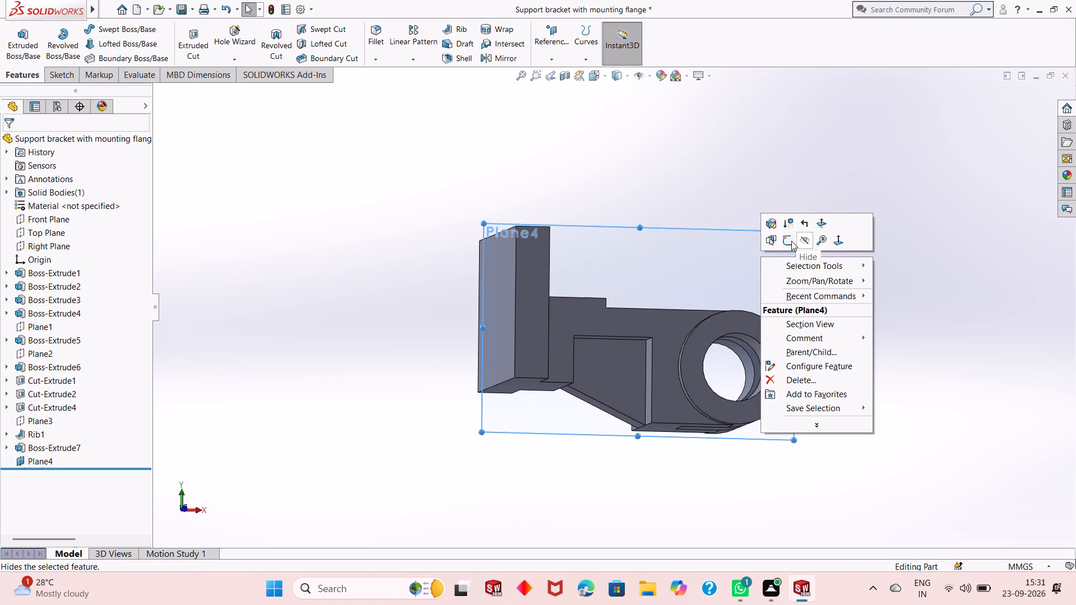
{"action": "left_click", "coordinate": [790, 242]}
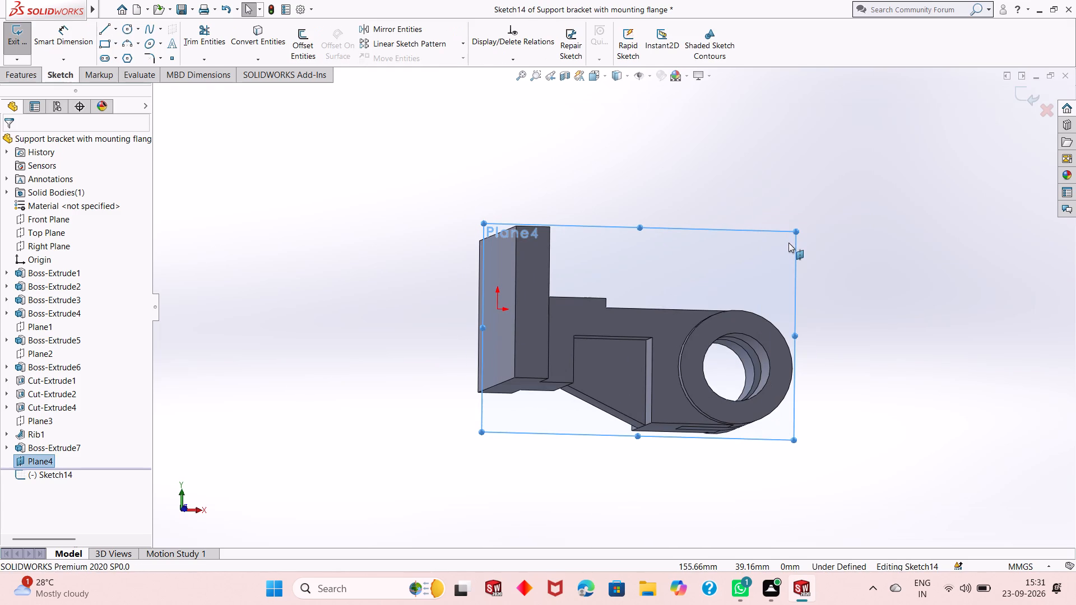
{"action": "key", "text": "ctrl+8"}
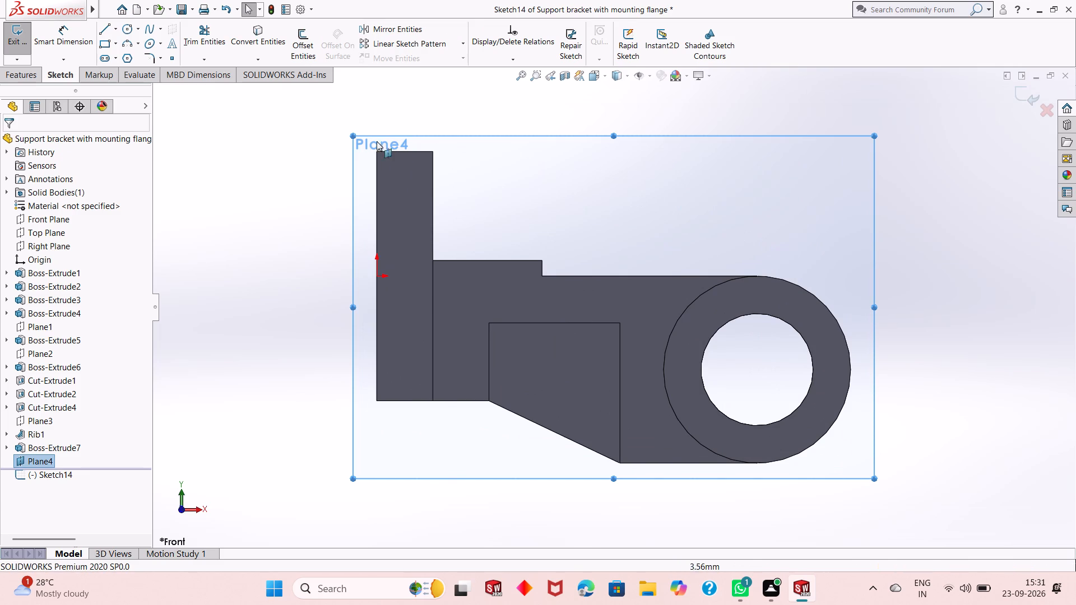
{"action": "left_click", "coordinate": [101, 30]}
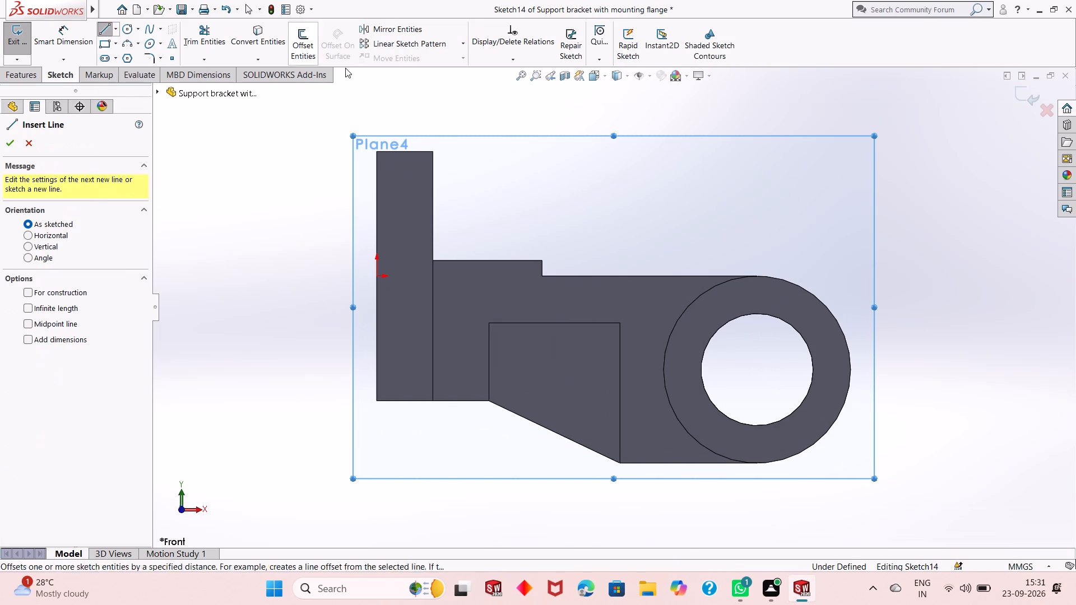
{"action": "left_click", "coordinate": [432, 152]}
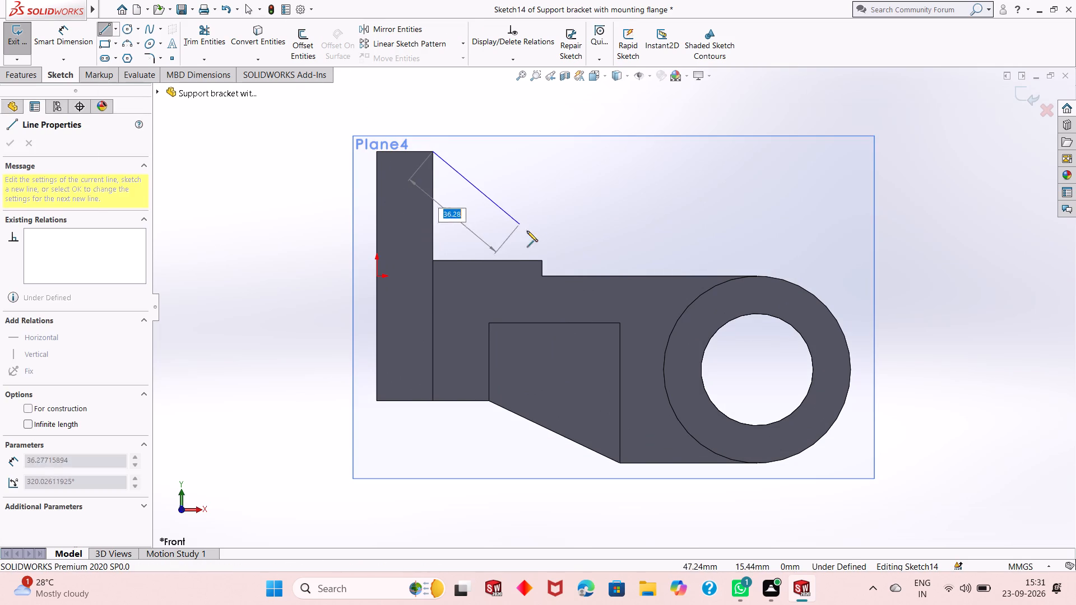
{"action": "left_click", "coordinate": [541, 260]}
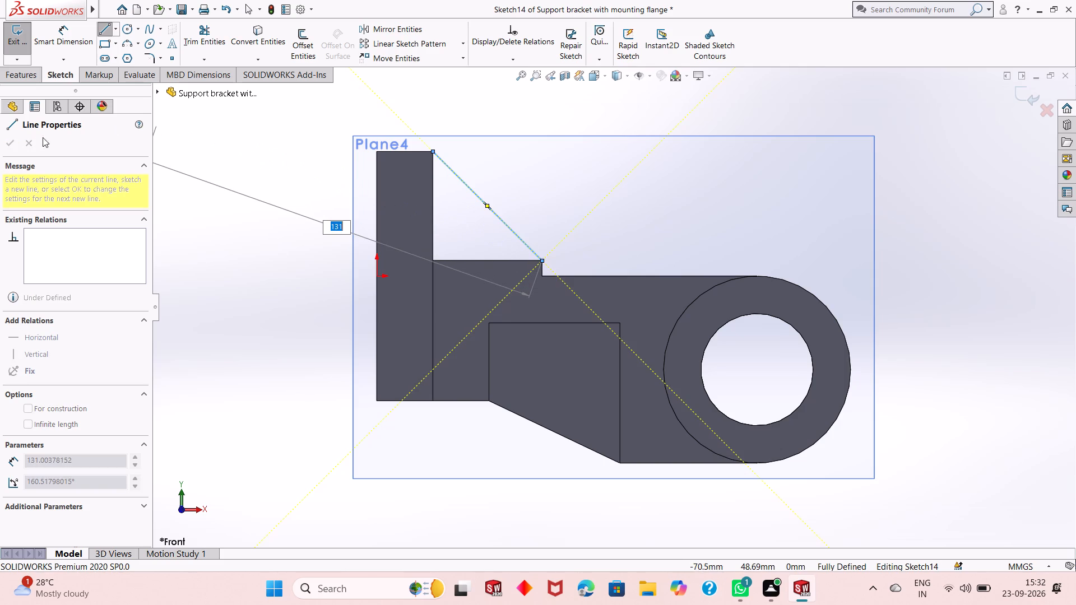
{"action": "right_click", "coordinate": [225, 133]}
{"action": "left_click", "coordinate": [267, 143]}
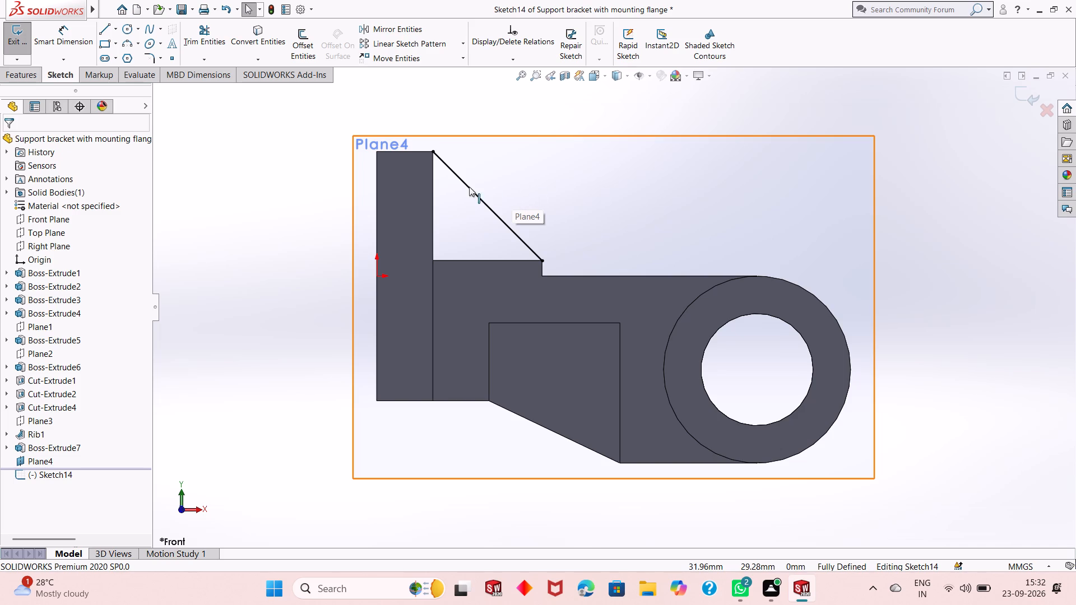
Create a 12 mm thick rib from the diagonal line, centred on the sketch plane, filling the corner between flange and raised pad.
{"action": "left_click", "coordinate": [28, 74]}
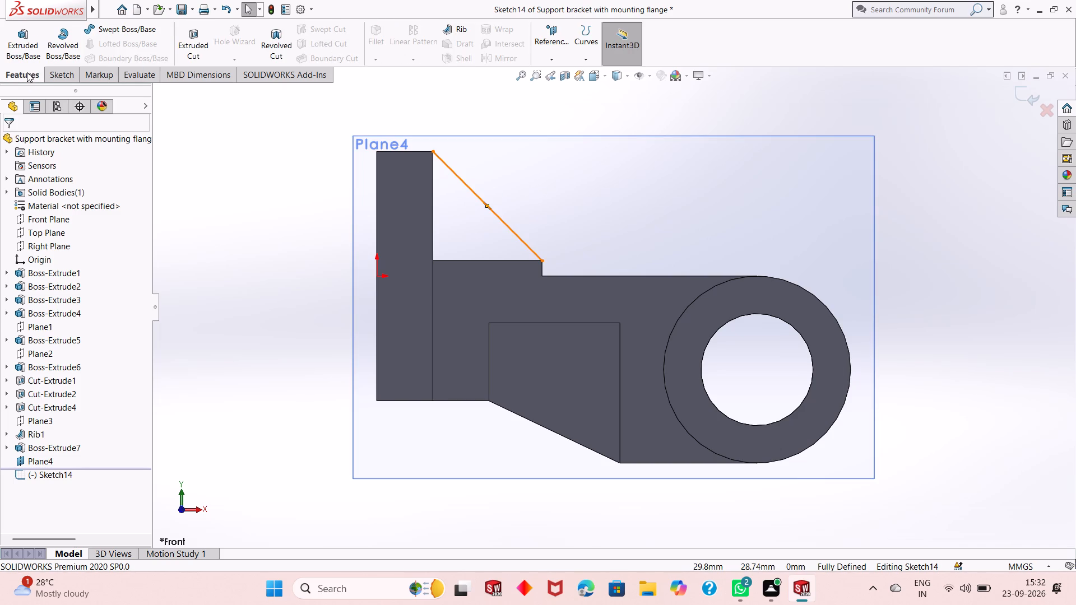
{"action": "left_click", "coordinate": [461, 27]}
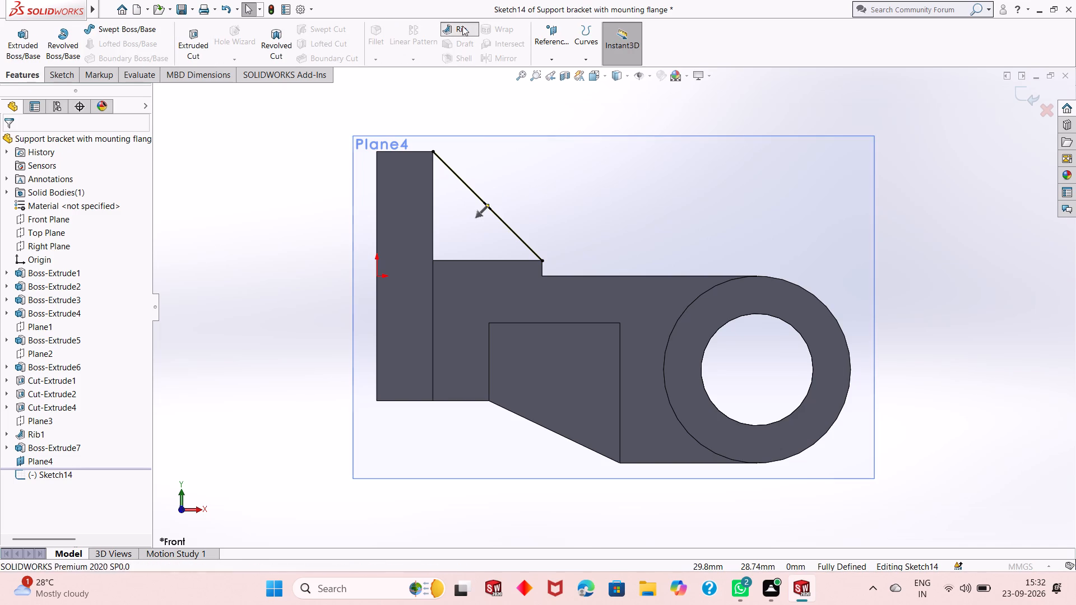
{"action": "middle_click_drag", "start_coordinate": [557, 206], "coordinate": [527, 241]}
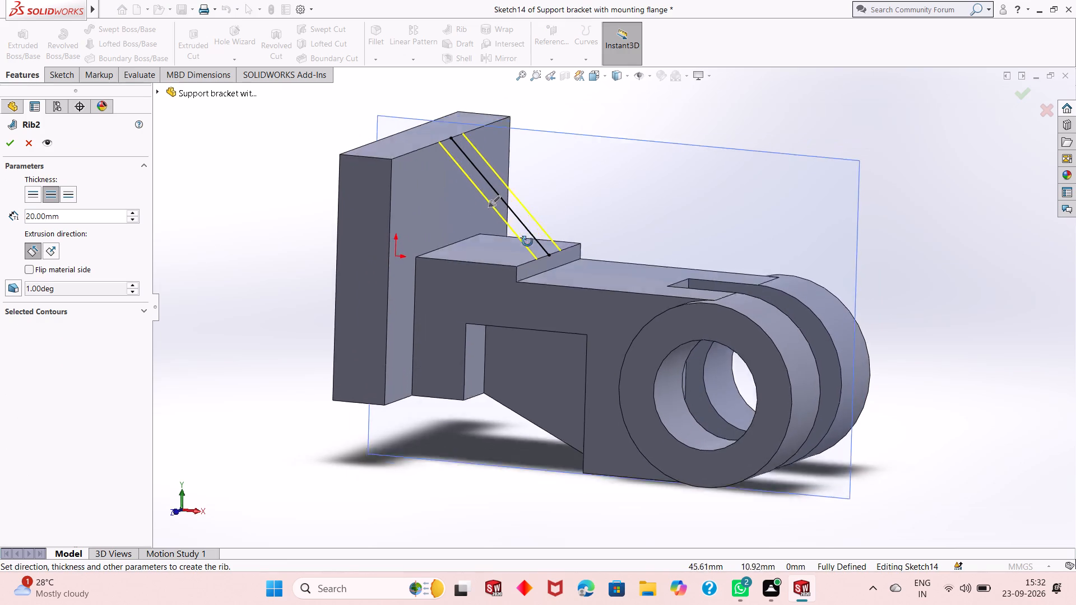
{"action": "middle_click_drag", "start_coordinate": [527, 241], "coordinate": [526, 251]}
{"action": "scroll", "coordinate": [596, 98], "scroll_direction": "down", "scroll_amount": 1}
{"action": "scroll", "coordinate": [588, 122], "scroll_direction": "up", "scroll_amount": 1}
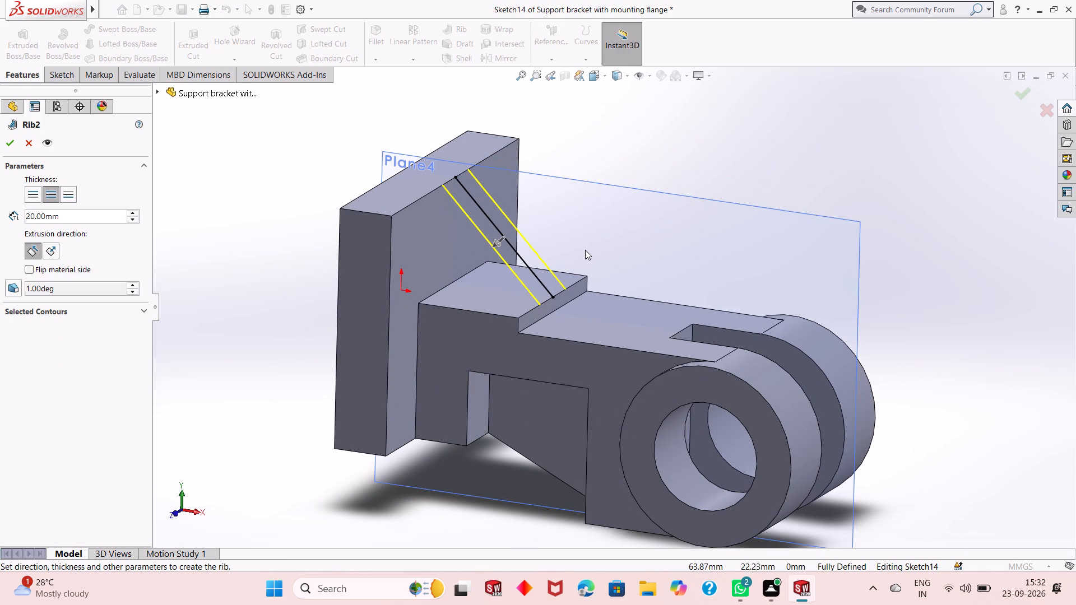
{"action": "middle_click_drag", "start_coordinate": [582, 254], "coordinate": [554, 230]}
{"action": "scroll", "coordinate": [582, 254], "scroll_direction": "up", "scroll_amount": 1}
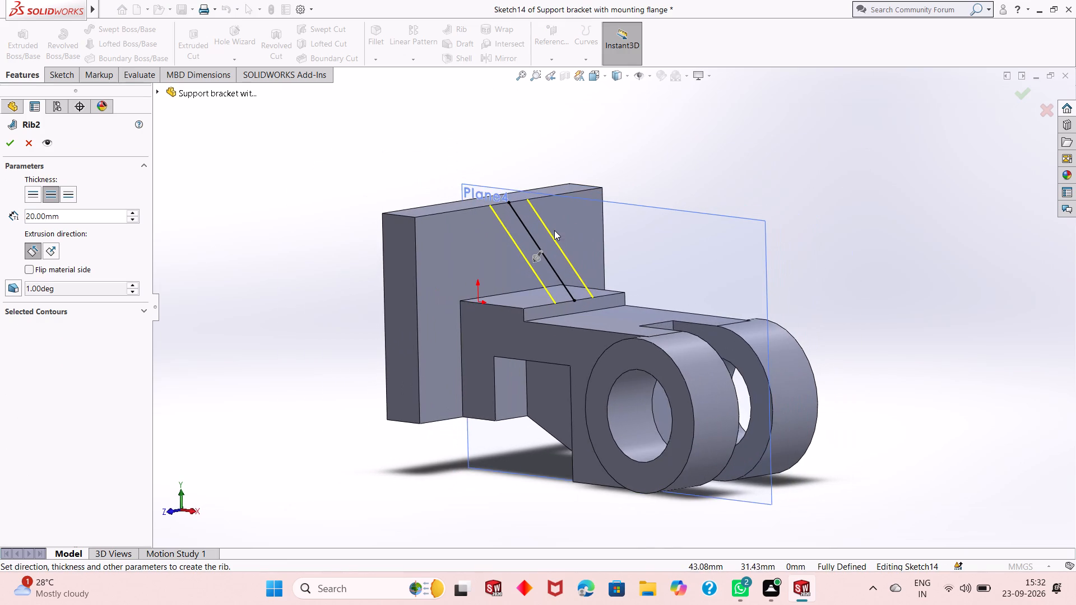
{"action": "scroll", "coordinate": [570, 235], "scroll_direction": "down", "scroll_amount": 1}
{"action": "double_click", "coordinate": [76, 215]}
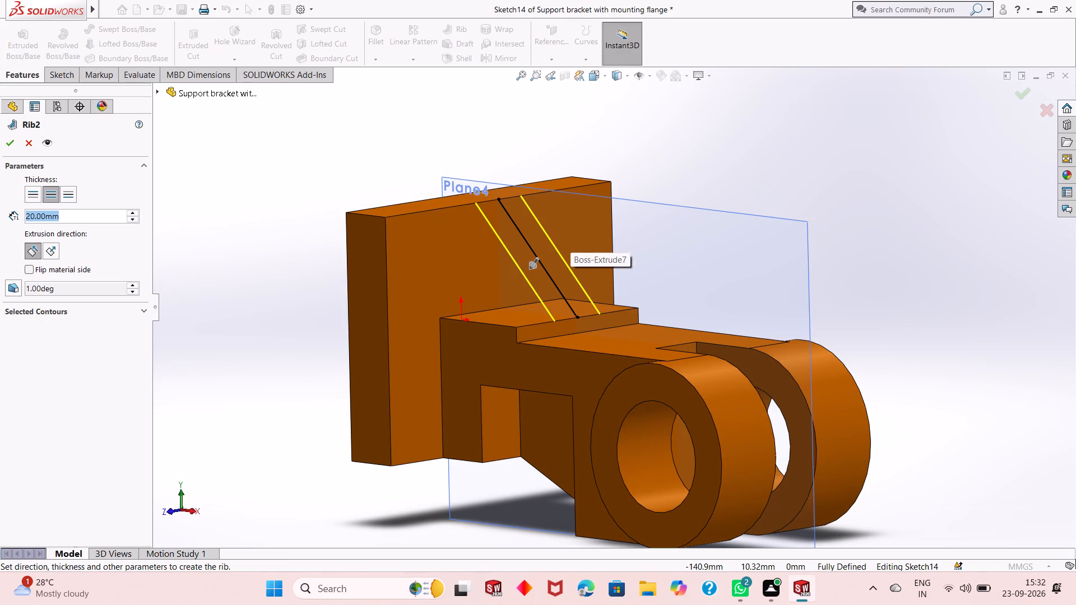
{"action": "type", "text": "12"}
{"action": "key", "text": "Return"}
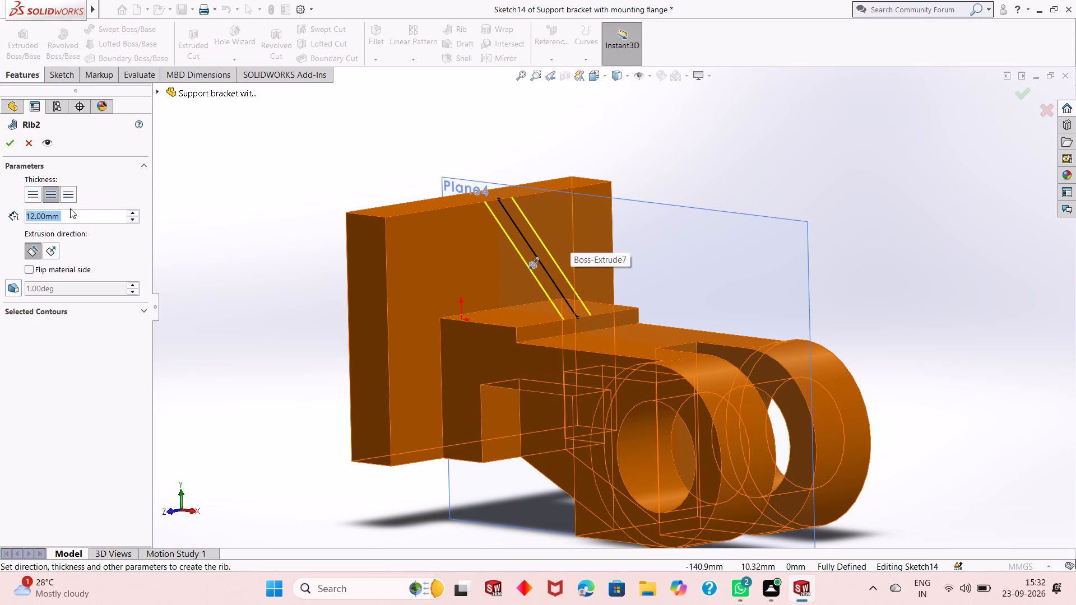
{"action": "left_click", "coordinate": [5, 135]}
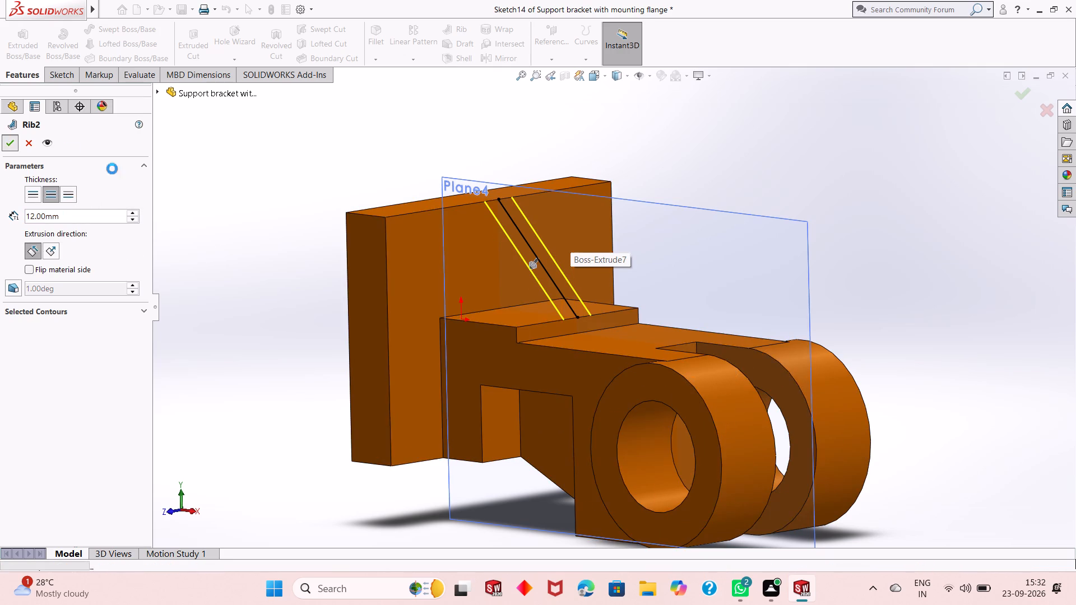
{"action": "left_click", "coordinate": [207, 199]}
Hide the reference plane that carries the new rib's sketch.
{"action": "middle_click_drag", "start_coordinate": [678, 242], "coordinate": [662, 262]}
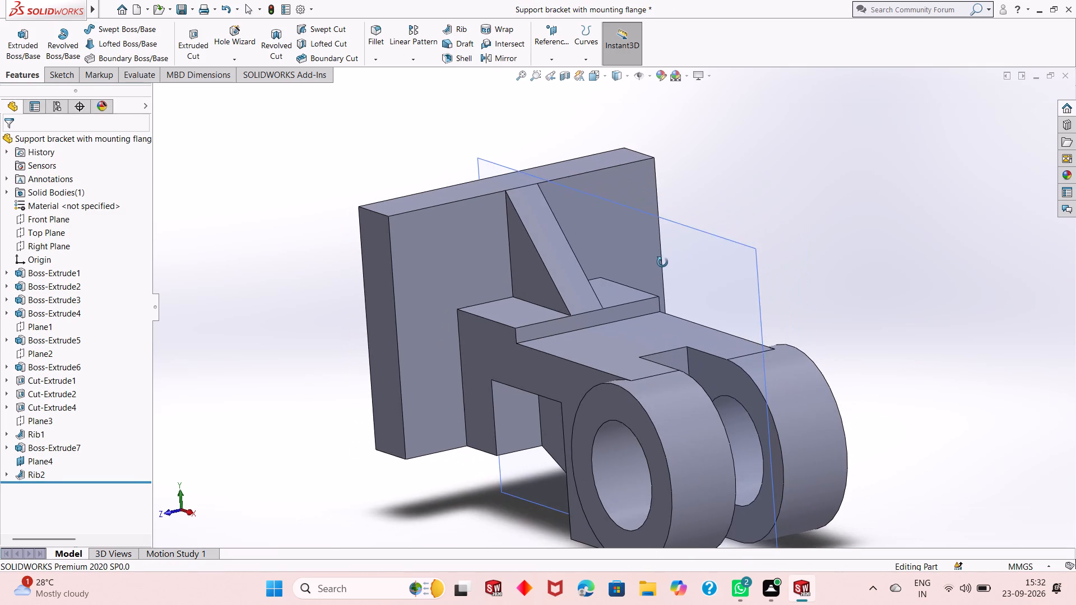
{"action": "middle_click_drag", "start_coordinate": [662, 262], "coordinate": [660, 331]}
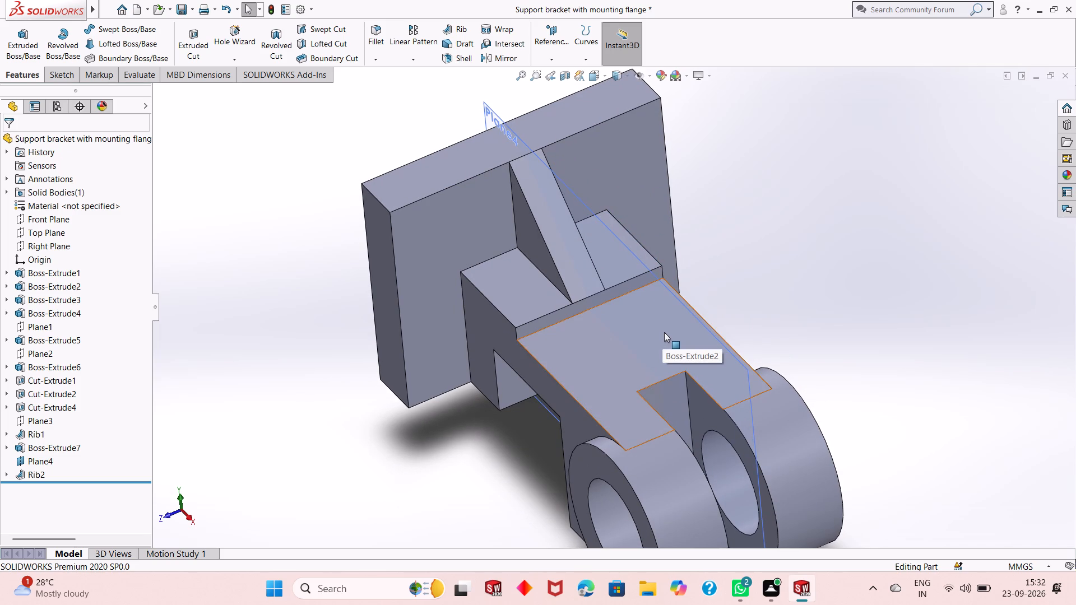
{"action": "middle_click_drag", "start_coordinate": [665, 333], "coordinate": [707, 269]}
{"action": "right_click", "coordinate": [709, 264]}
{"action": "left_click", "coordinate": [748, 246]}
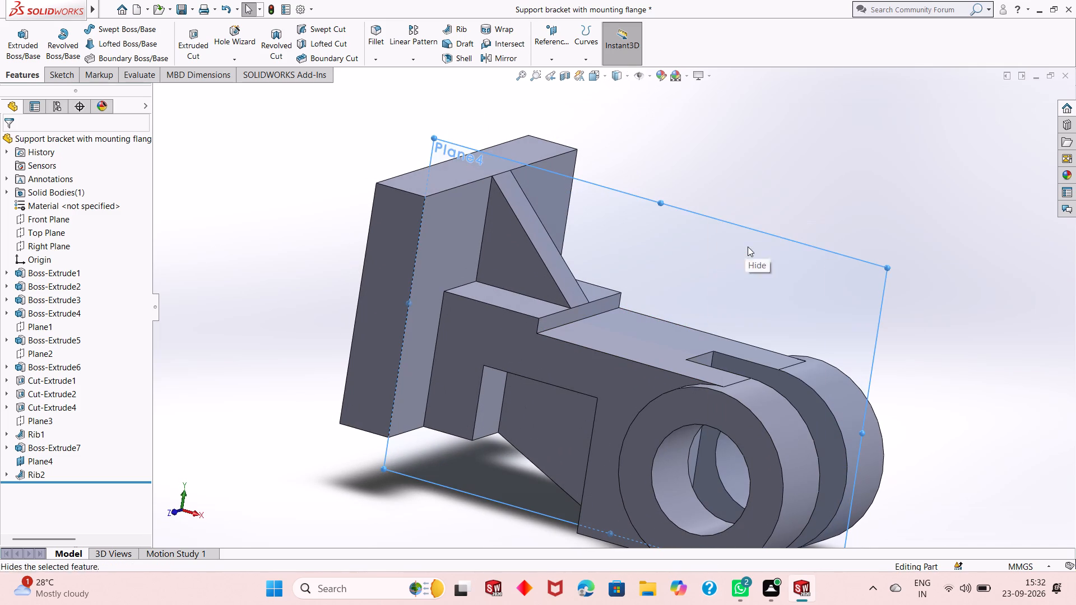
Examine the flange-to-pad rib, raised pad, slot and bored end bosses from elevated and side angles.
{"action": "middle_click_drag", "start_coordinate": [736, 252], "coordinate": [689, 288]}
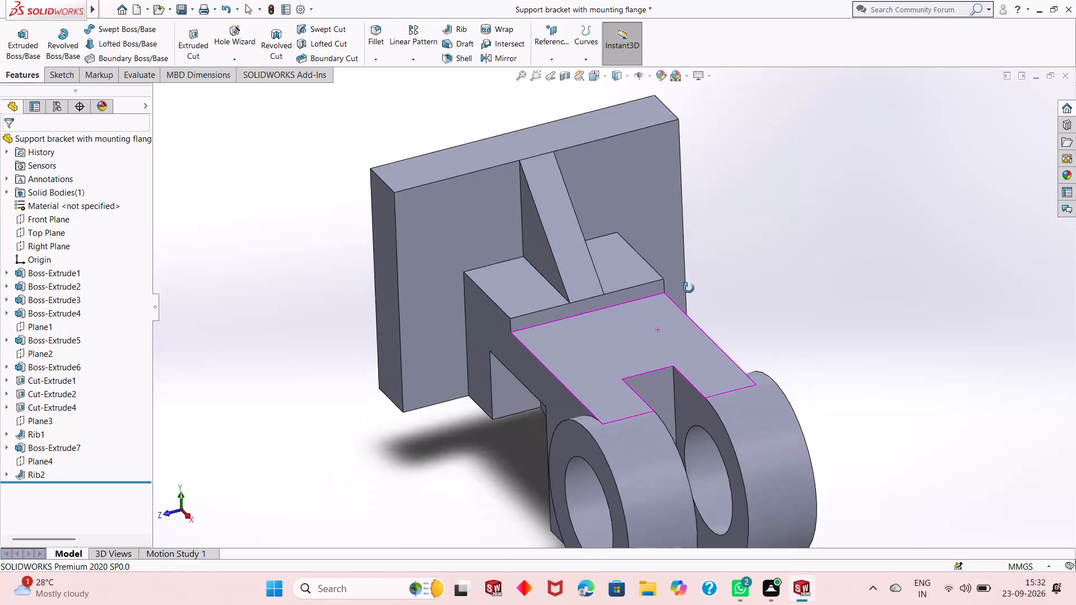
{"action": "middle_click_drag", "start_coordinate": [689, 288], "coordinate": [687, 314]}
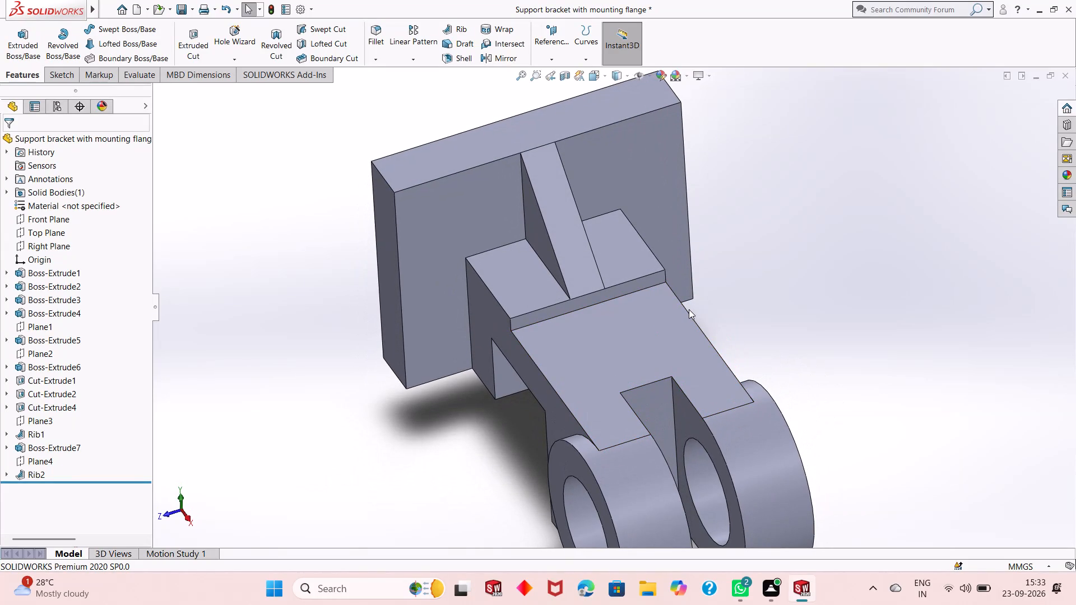
{"action": "scroll", "coordinate": [682, 332], "scroll_direction": "up", "scroll_amount": 2}
{"action": "scroll", "coordinate": [650, 427], "scroll_direction": "down", "scroll_amount": 2}
{"action": "middle_click_drag", "start_coordinate": [661, 430], "coordinate": [669, 370]}
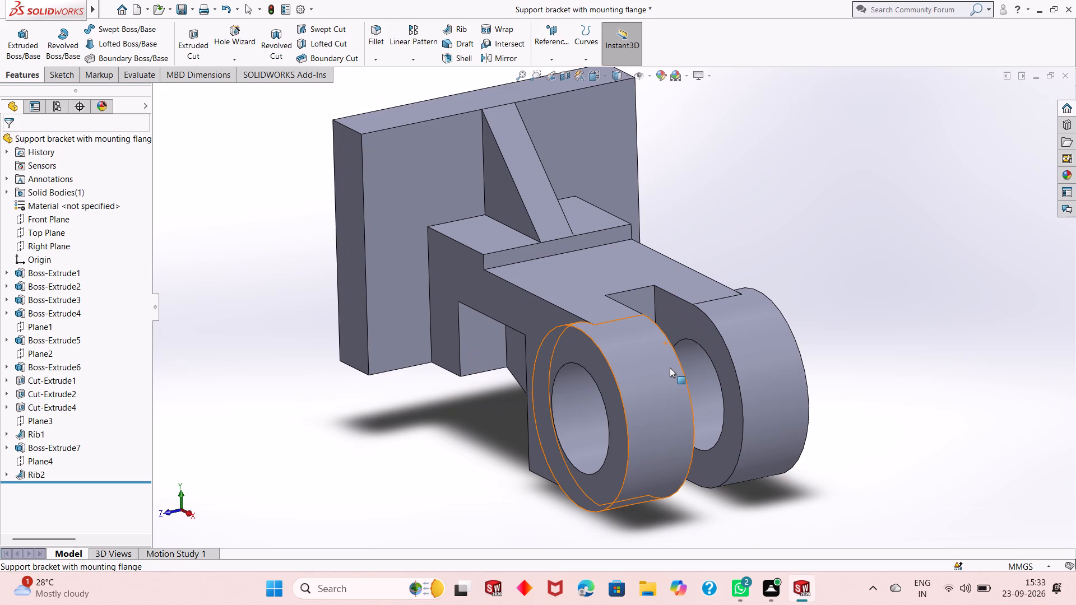
{"action": "scroll", "coordinate": [729, 365], "scroll_direction": "up", "scroll_amount": 2}
{"action": "scroll", "coordinate": [694, 218], "scroll_direction": "down", "scroll_amount": 2}
{"action": "scroll", "coordinate": [694, 217], "scroll_direction": "up", "scroll_amount": 2}
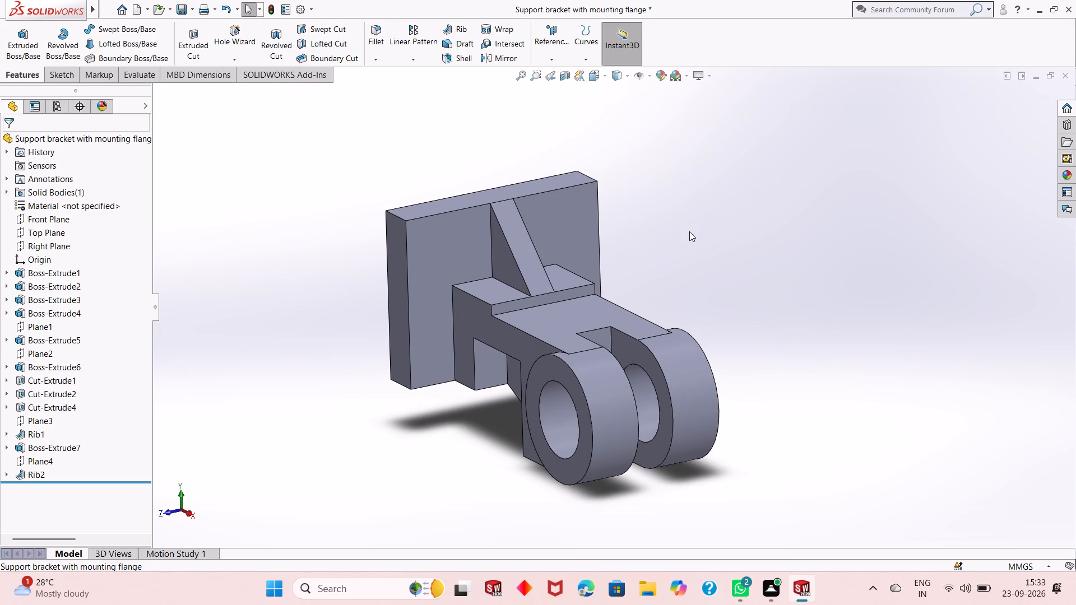
{"action": "middle_click_drag", "start_coordinate": [678, 271], "coordinate": [773, 226]}
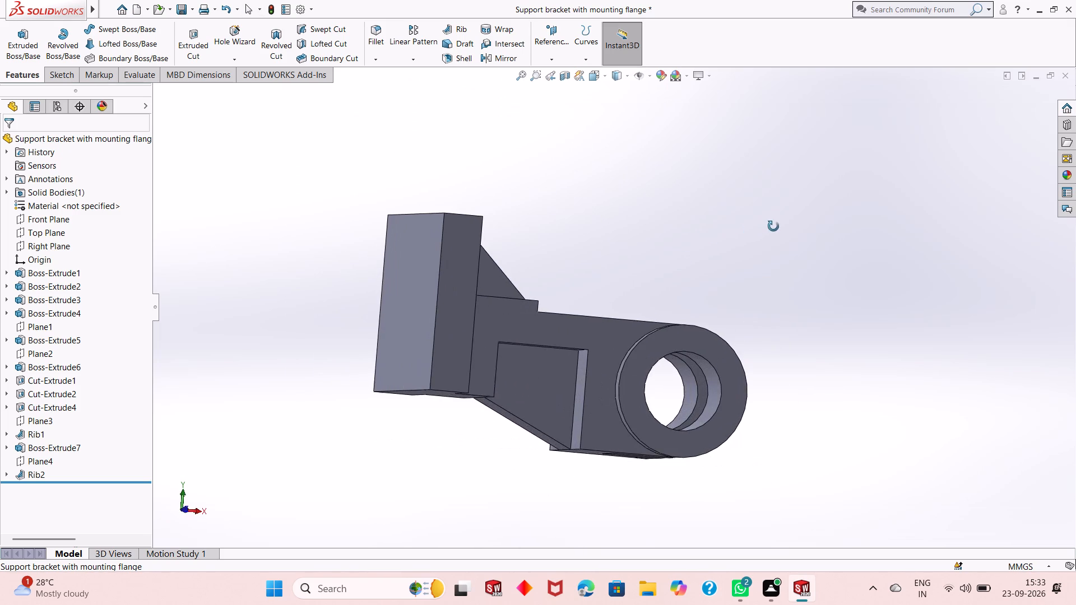
{"action": "middle_click_drag", "start_coordinate": [773, 226], "coordinate": [747, 240]}
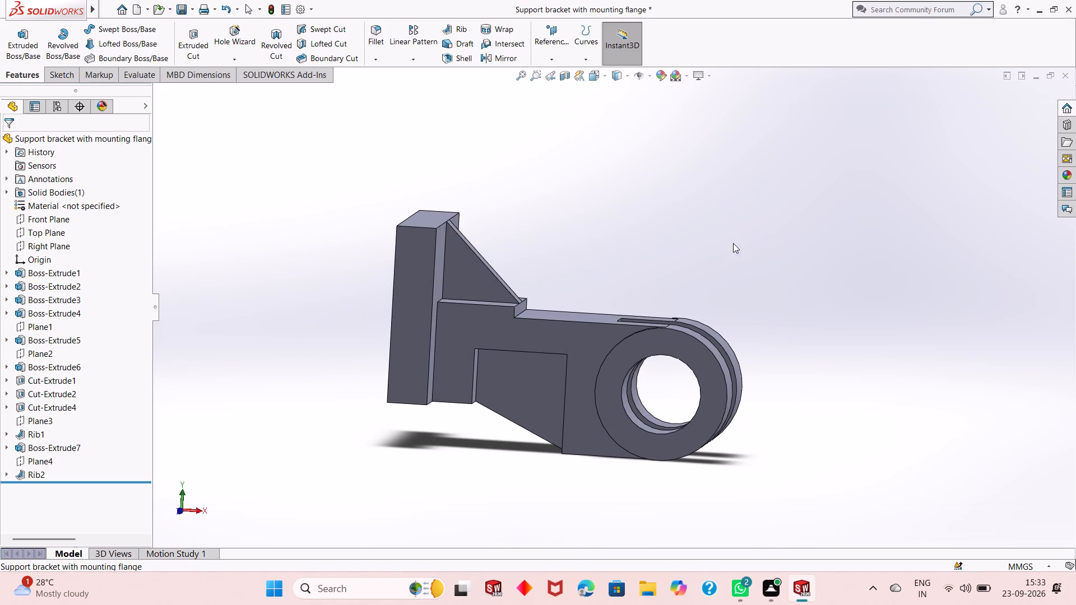
{"action": "scroll", "coordinate": [707, 291], "scroll_direction": "down", "scroll_amount": 2}
{"action": "scroll", "coordinate": [707, 291], "scroll_direction": "up", "scroll_amount": 2}
{"action": "scroll", "coordinate": [680, 336], "scroll_direction": "up", "scroll_amount": 2}
{"action": "scroll", "coordinate": [590, 442], "scroll_direction": "down", "scroll_amount": 2}
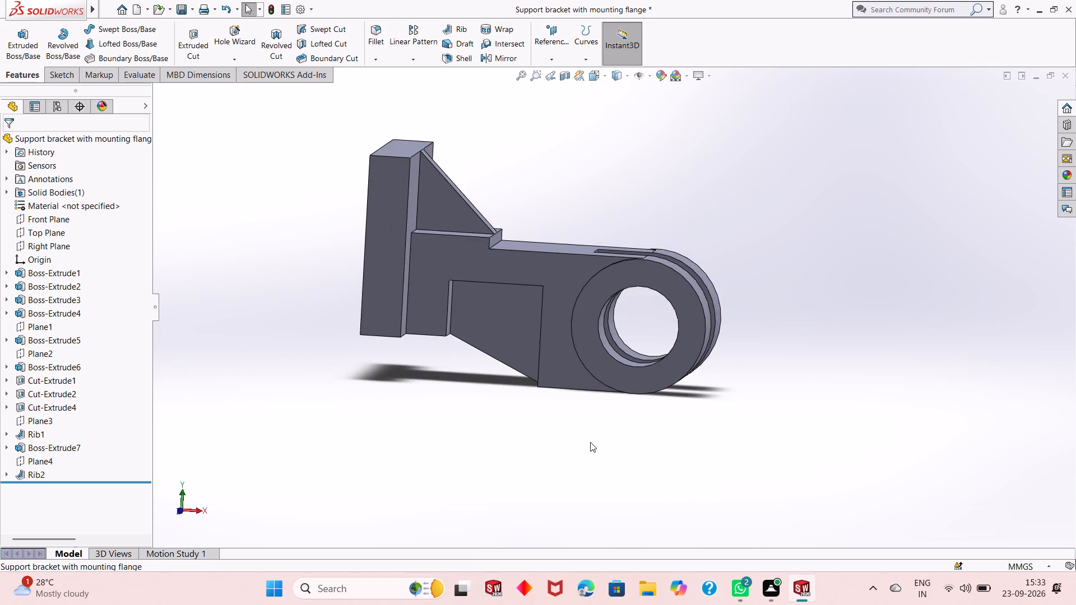
{"action": "scroll", "coordinate": [585, 418], "scroll_direction": "up", "scroll_amount": 2}
{"action": "scroll", "coordinate": [532, 206], "scroll_direction": "down", "scroll_amount": 2}
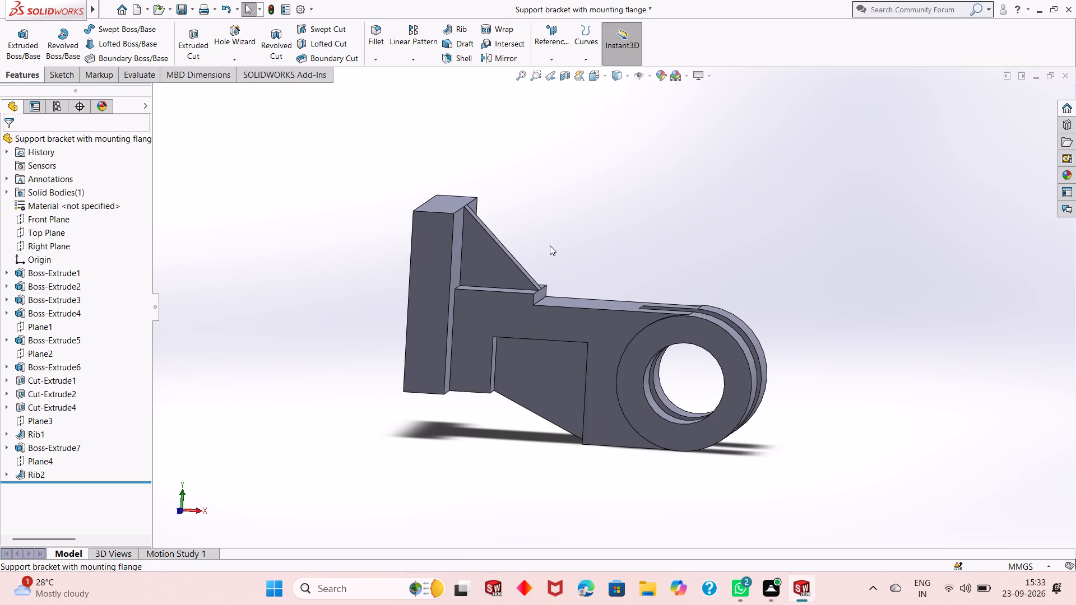
{"action": "scroll", "coordinate": [553, 253], "scroll_direction": "down", "scroll_amount": 1}
{"action": "scroll", "coordinate": [566, 331], "scroll_direction": "up", "scroll_amount": 1}
{"action": "scroll", "coordinate": [570, 289], "scroll_direction": "down", "scroll_amount": 1}
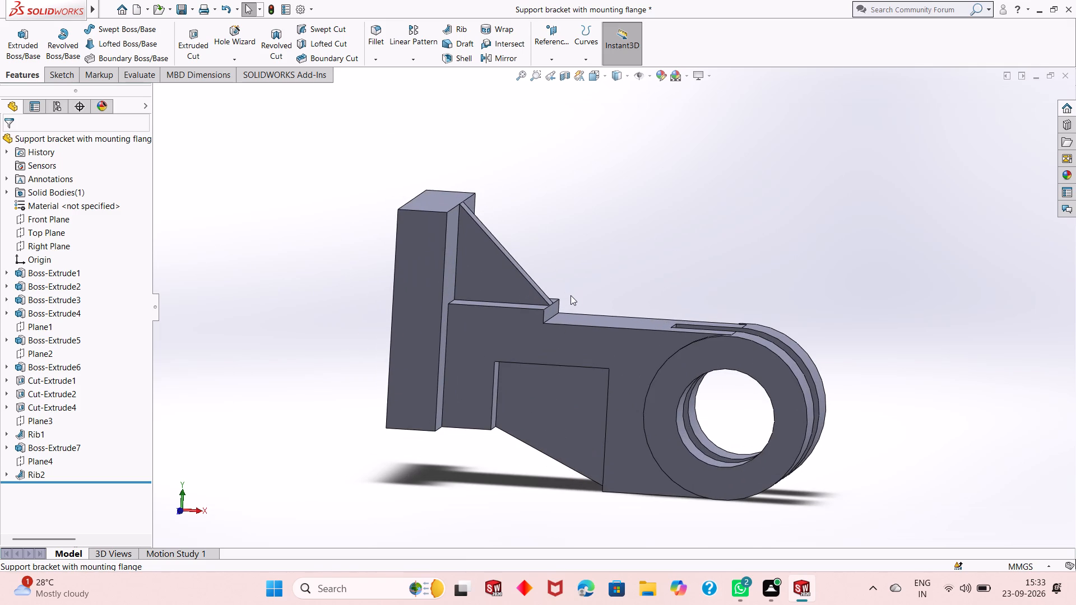
{"action": "scroll", "coordinate": [572, 297], "scroll_direction": "up", "scroll_amount": 2}
{"action": "scroll", "coordinate": [601, 305], "scroll_direction": "down", "scroll_amount": 2}
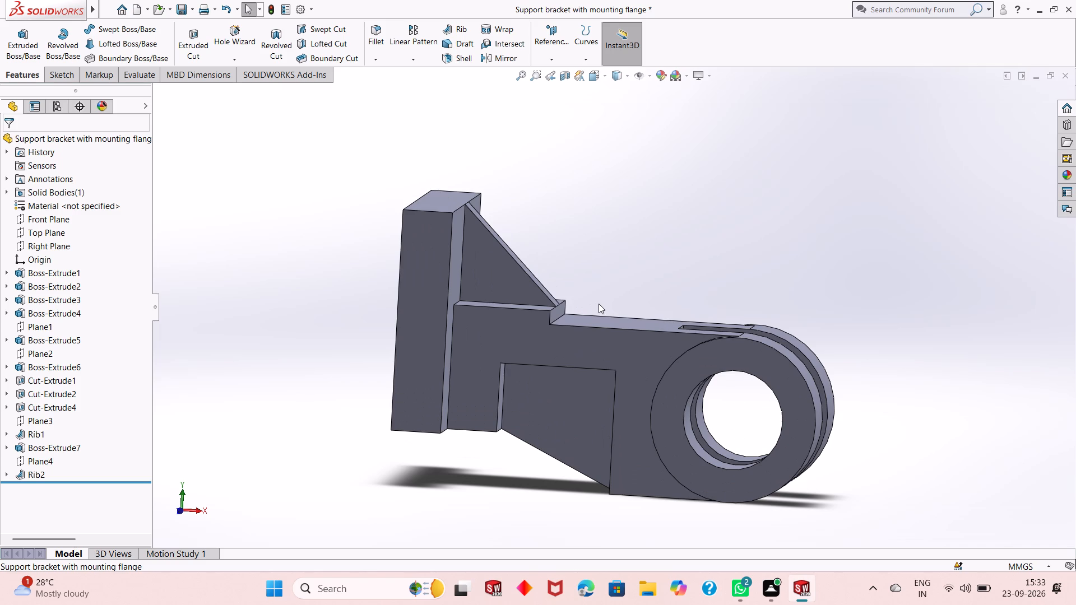
{"action": "scroll", "coordinate": [599, 304], "scroll_direction": "down", "scroll_amount": 1}
{"action": "scroll", "coordinate": [599, 304], "scroll_direction": "up", "scroll_amount": 1}
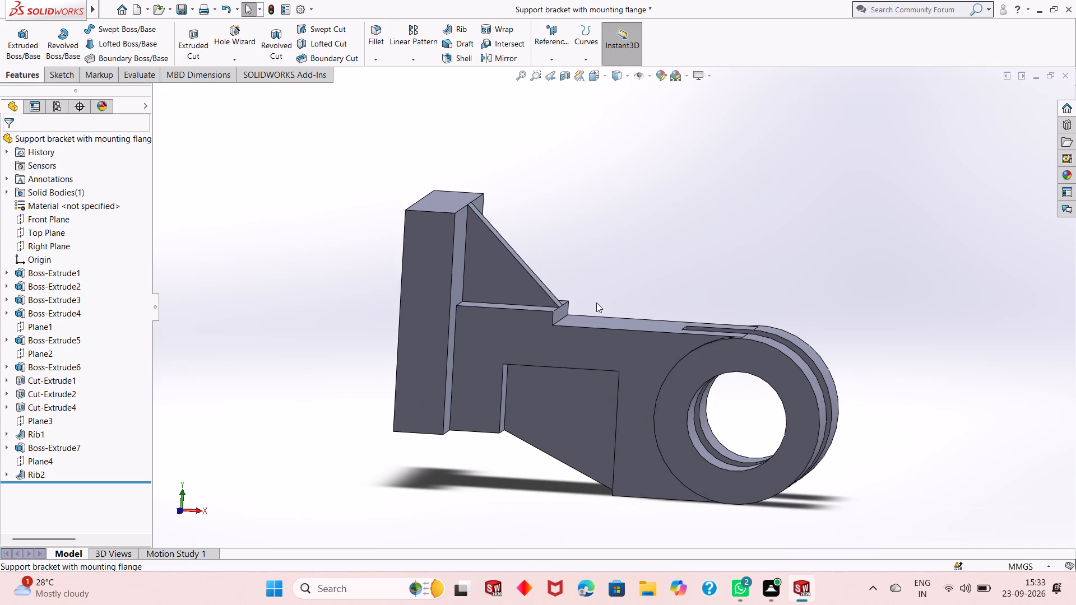
{"action": "scroll", "coordinate": [596, 302], "scroll_direction": "down", "scroll_amount": 1}
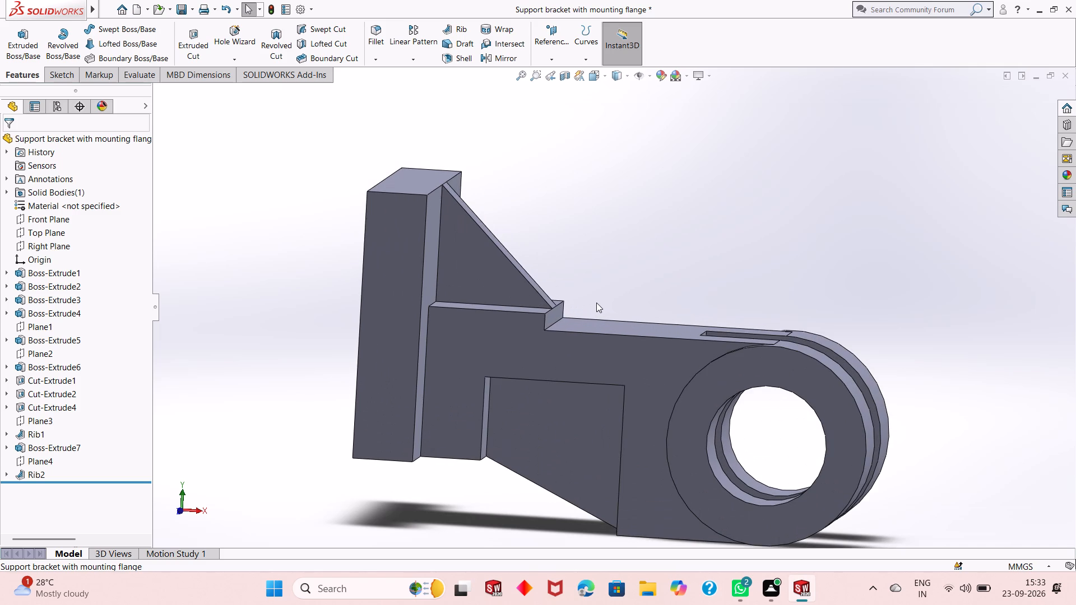
{"action": "scroll", "coordinate": [587, 298], "scroll_direction": "up", "scroll_amount": 1}
{"action": "scroll", "coordinate": [638, 294], "scroll_direction": "up", "scroll_amount": 1}
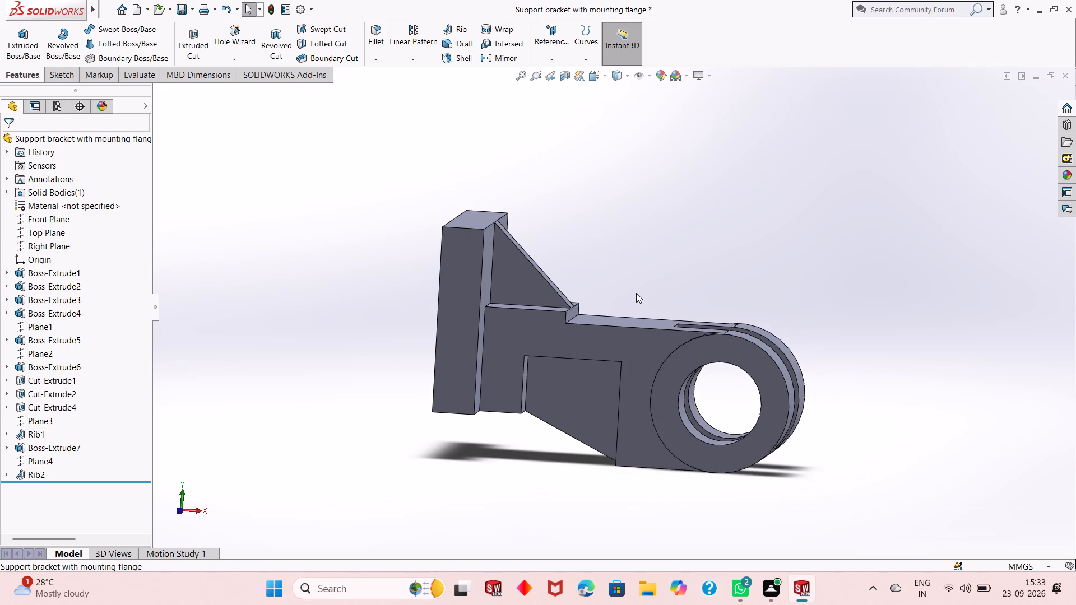
{"action": "scroll", "coordinate": [636, 293], "scroll_direction": "down", "scroll_amount": 2}
{"action": "scroll", "coordinate": [636, 293], "scroll_direction": "up", "scroll_amount": 2}
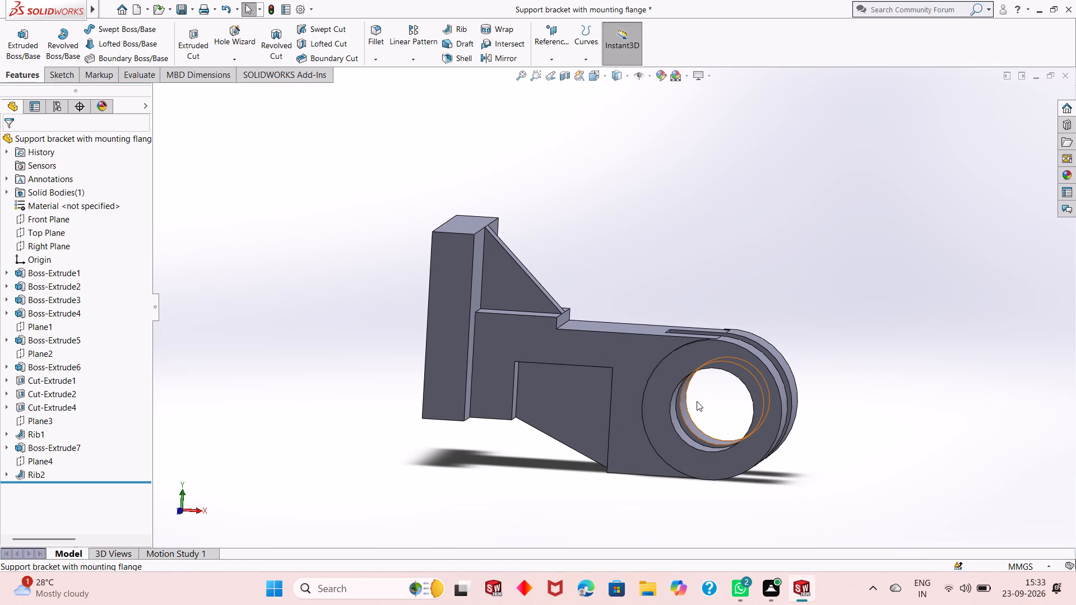
{"action": "scroll", "coordinate": [720, 413], "scroll_direction": "down", "scroll_amount": 2}
{"action": "scroll", "coordinate": [720, 413], "scroll_direction": "up", "scroll_amount": 1}
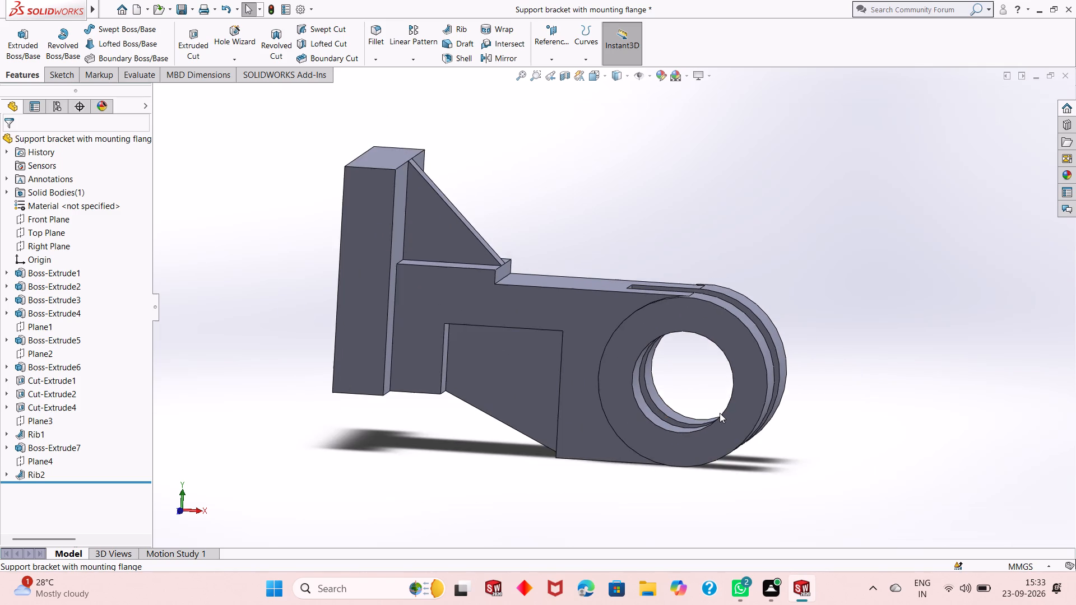
{"action": "scroll", "coordinate": [720, 413], "scroll_direction": "up", "scroll_amount": 1}
{"action": "scroll", "coordinate": [551, 265], "scroll_direction": "down", "scroll_amount": 2}
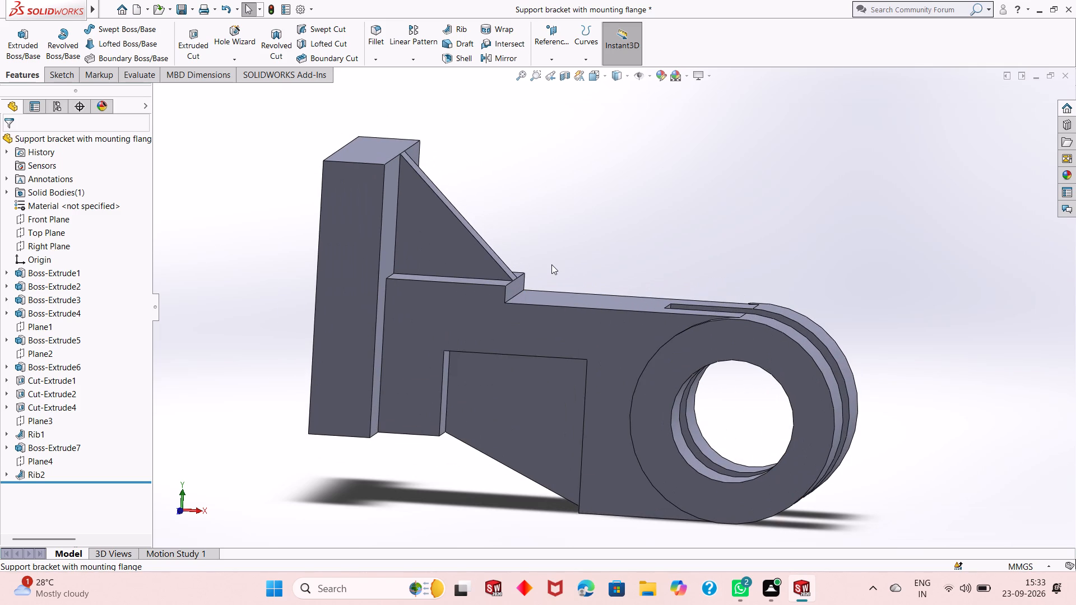
Fillet the inner edge where the raised pad's outer end face meets the arm's top face with a 2 mm radius.
{"action": "middle_click_drag", "start_coordinate": [551, 264], "coordinate": [528, 282]}
{"action": "scroll", "coordinate": [551, 264], "scroll_direction": "up", "scroll_amount": 1}
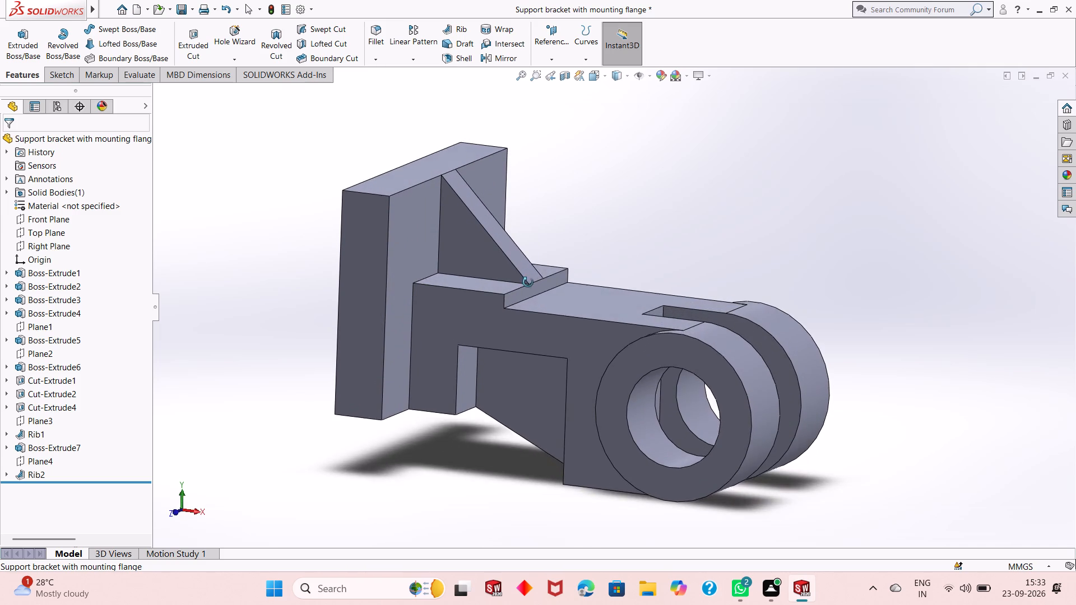
{"action": "middle_click_drag", "start_coordinate": [528, 282], "coordinate": [528, 302]}
{"action": "scroll", "coordinate": [564, 257], "scroll_direction": "down", "scroll_amount": 1}
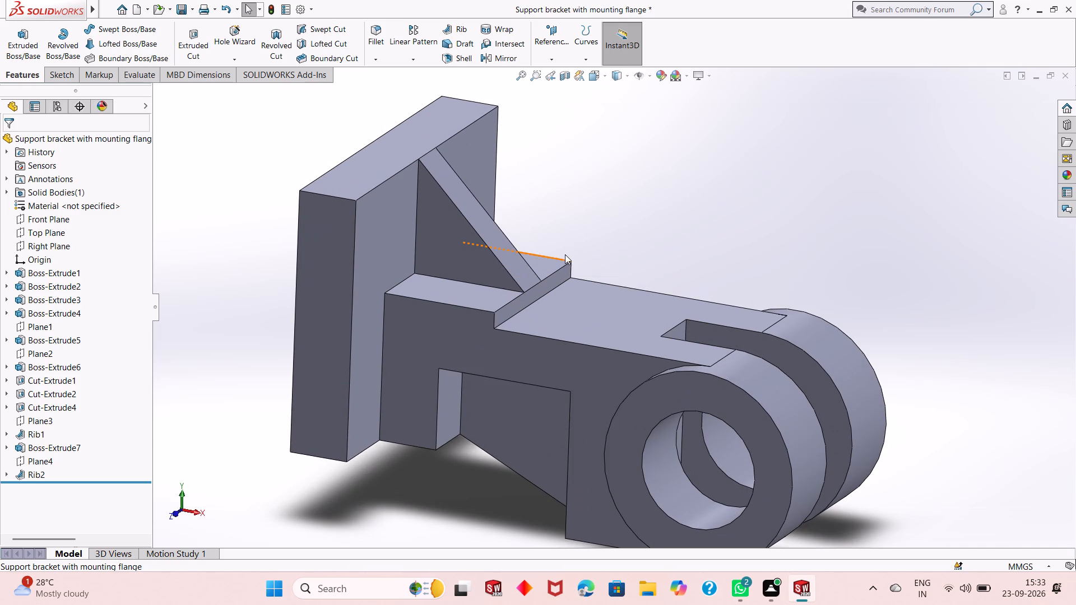
{"action": "left_click", "coordinate": [379, 30]}
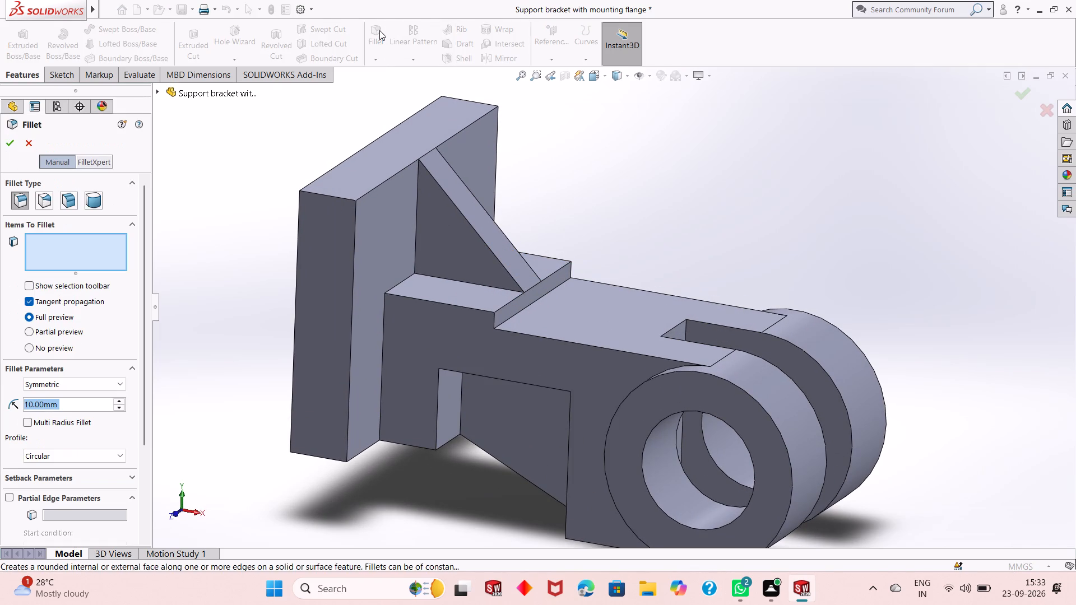
{"action": "key", "text": "2"}
{"action": "key", "text": "Return"}
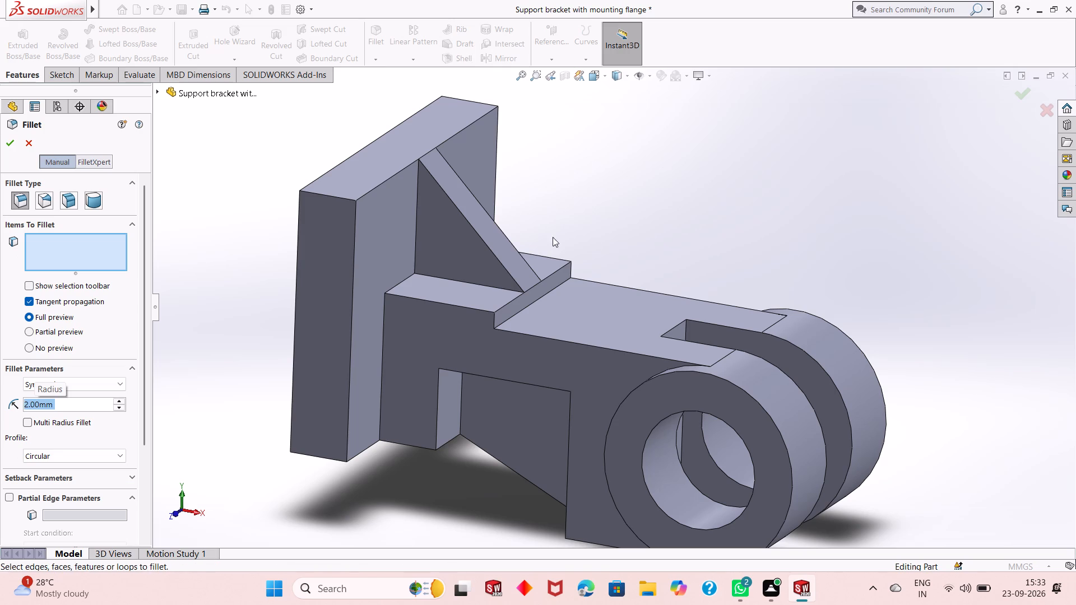
{"action": "left_click", "coordinate": [534, 301]}
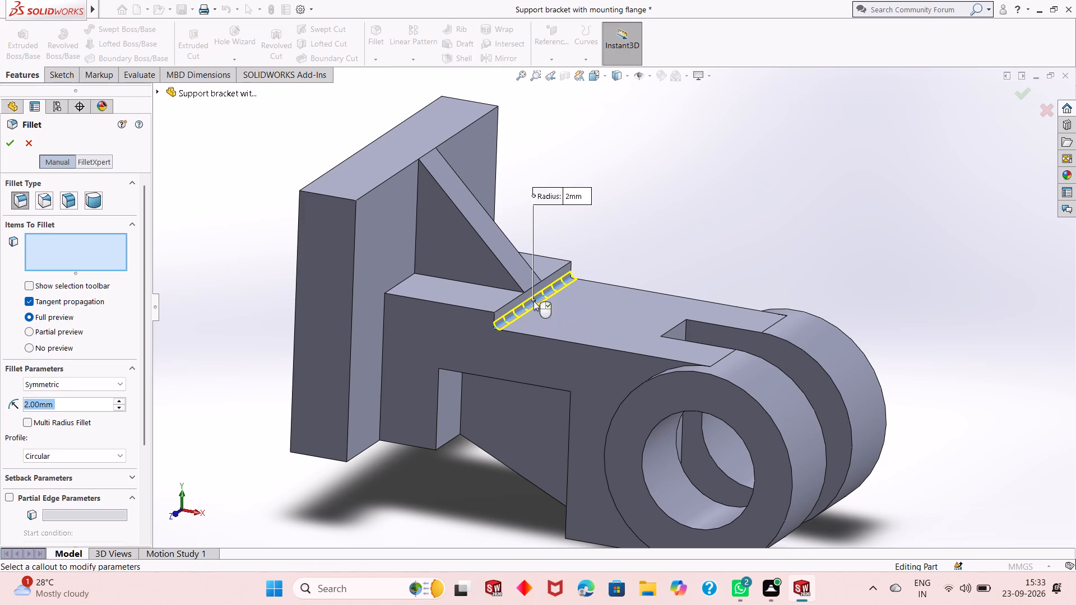
{"action": "left_click", "coordinate": [5, 141]}
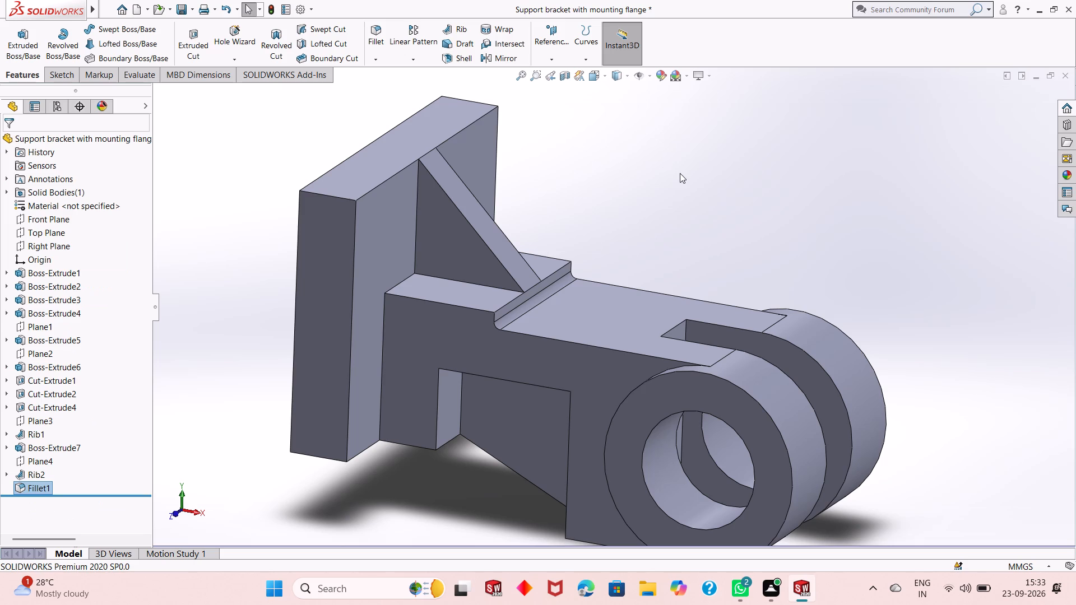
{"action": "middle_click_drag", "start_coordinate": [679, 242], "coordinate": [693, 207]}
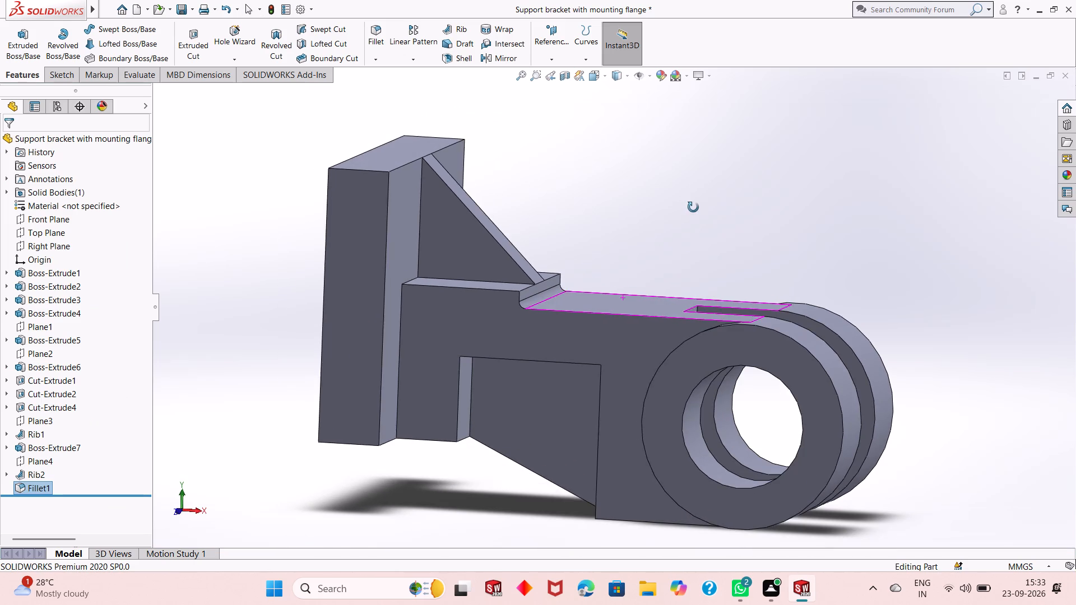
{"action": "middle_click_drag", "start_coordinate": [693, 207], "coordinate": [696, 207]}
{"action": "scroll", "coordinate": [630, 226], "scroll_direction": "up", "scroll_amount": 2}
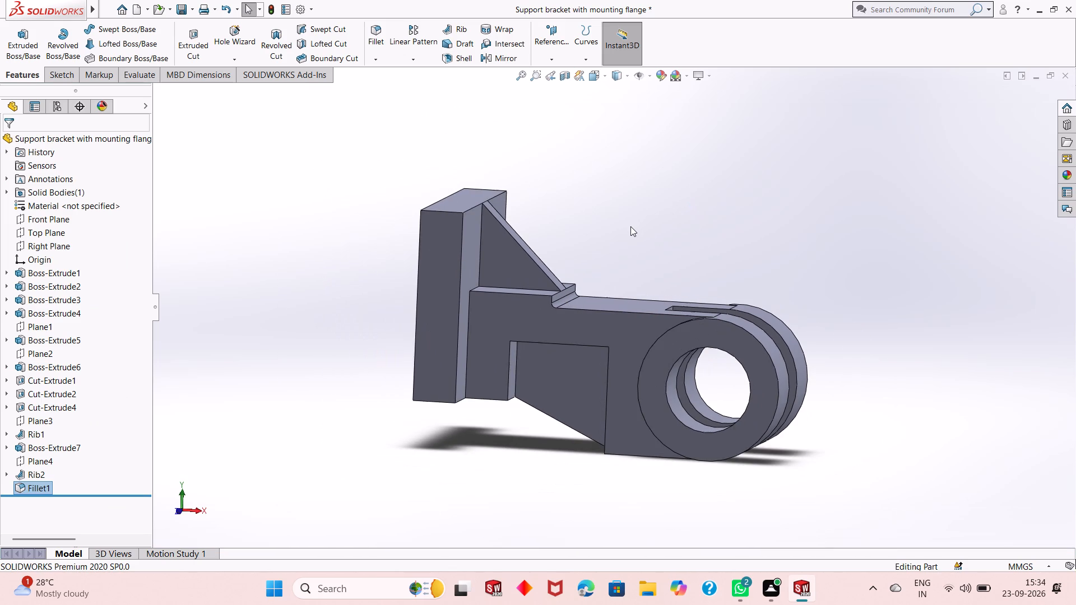
Examine the filleted pad edge, flange, diagonal rib, notch and bored end bosses from the side, back and elevated front angles.
{"action": "scroll", "coordinate": [638, 277], "scroll_direction": "down", "scroll_amount": 1}
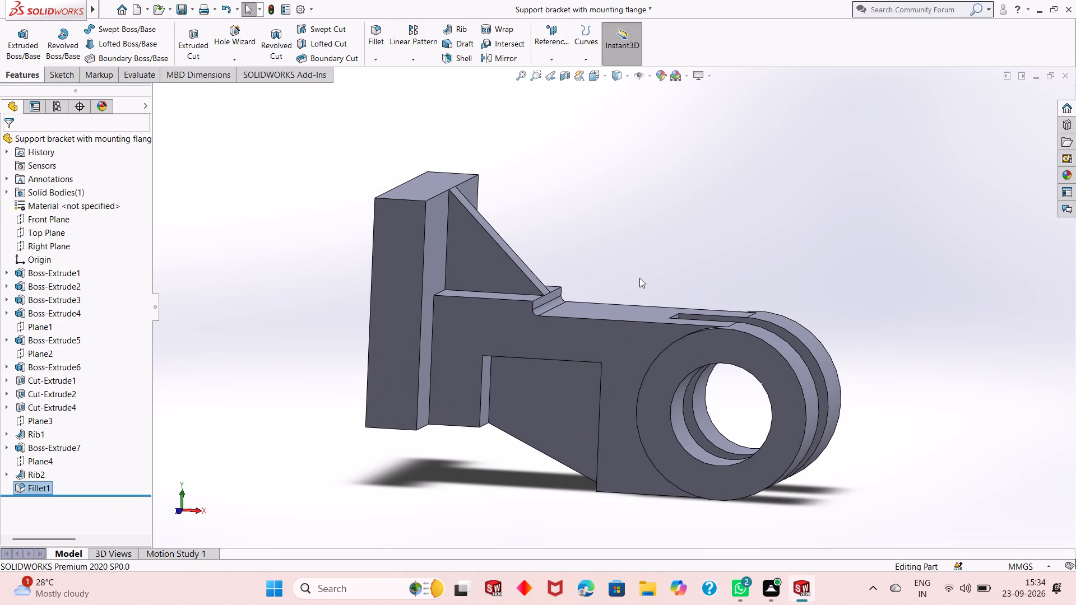
{"action": "middle_click_drag", "start_coordinate": [639, 278], "coordinate": [727, 267]}
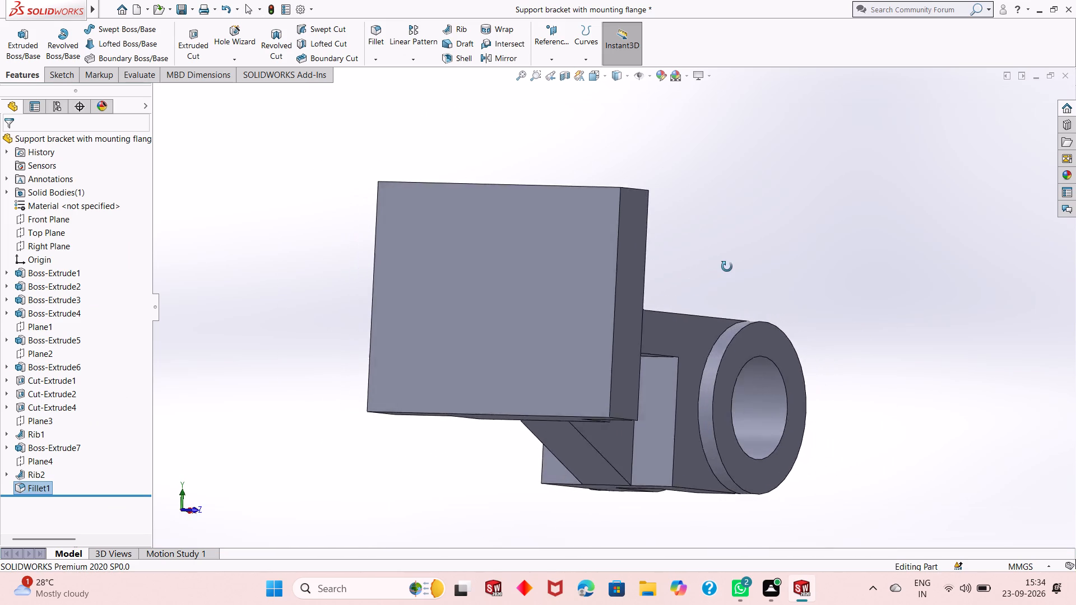
{"action": "middle_click_drag", "start_coordinate": [727, 267], "coordinate": [678, 272]}
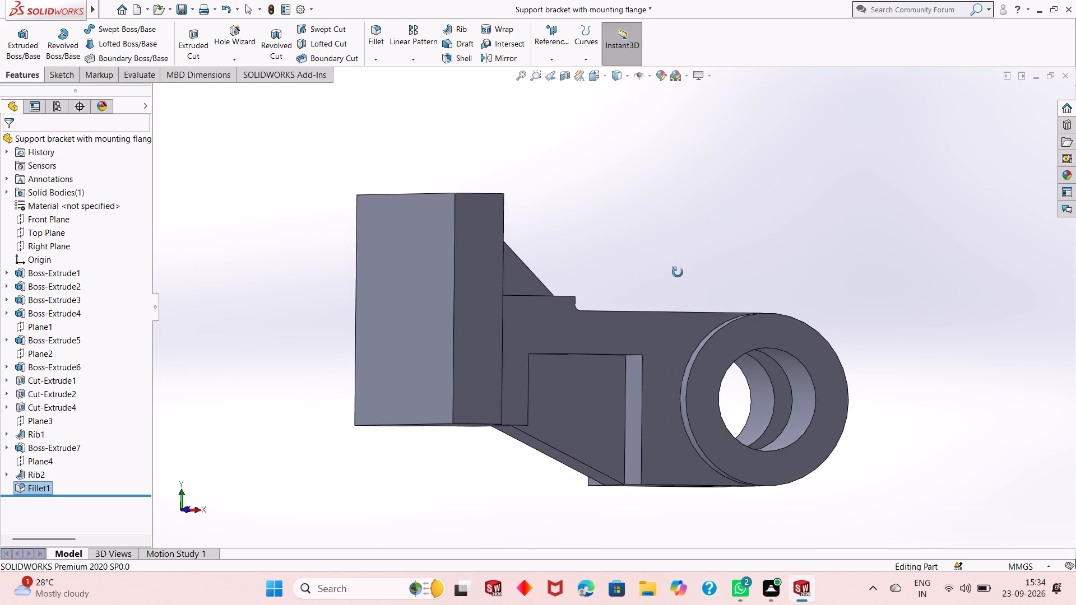
{"action": "middle_click_drag", "start_coordinate": [678, 272], "coordinate": [675, 273]}
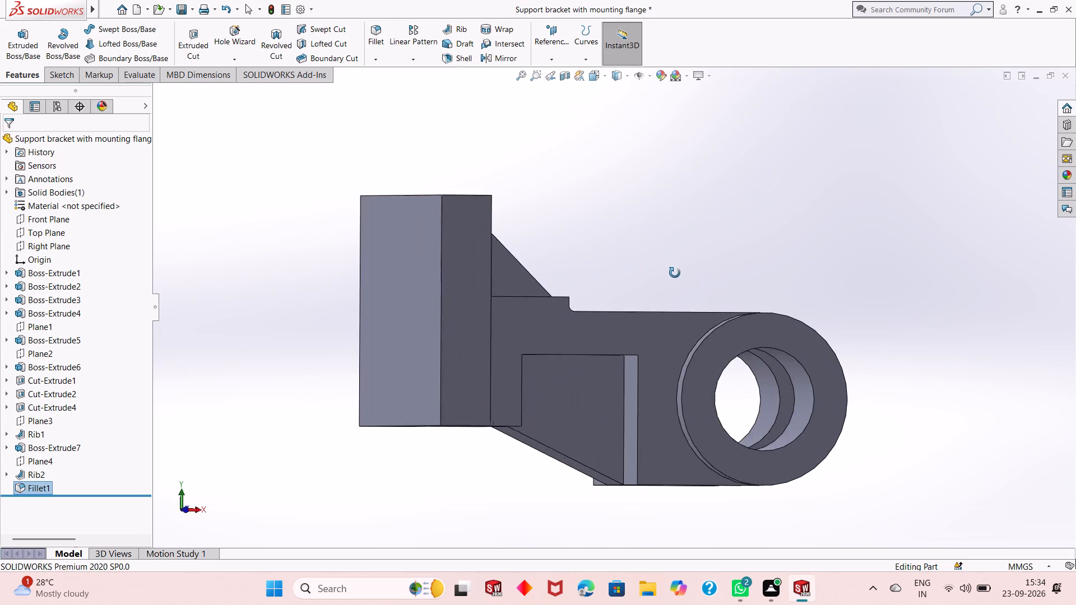
{"action": "middle_click_drag", "start_coordinate": [675, 273], "coordinate": [591, 272]}
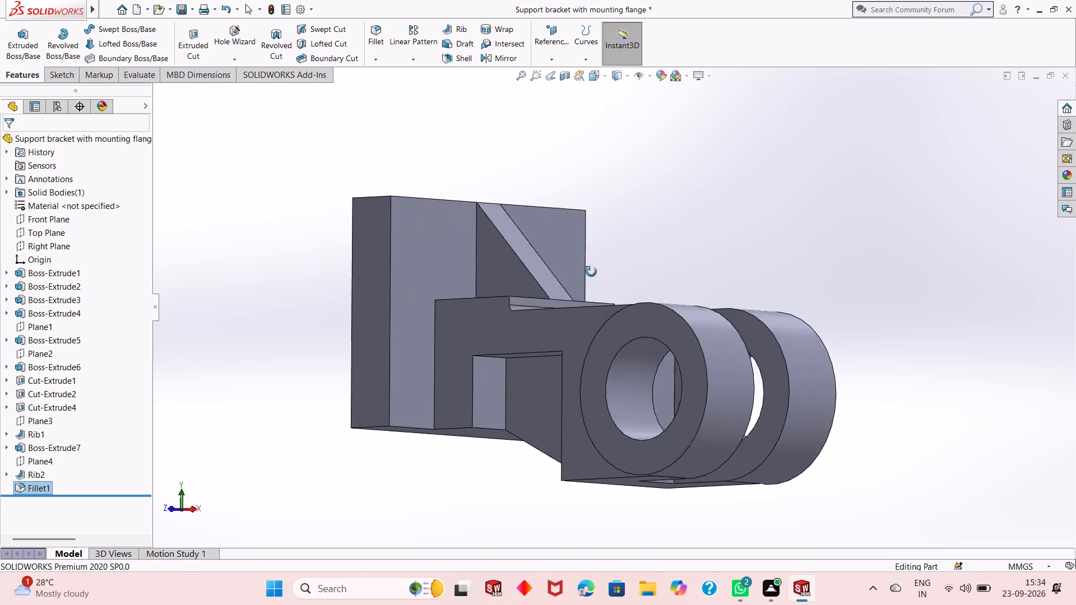
{"action": "middle_click_drag", "start_coordinate": [591, 272], "coordinate": [658, 302]}
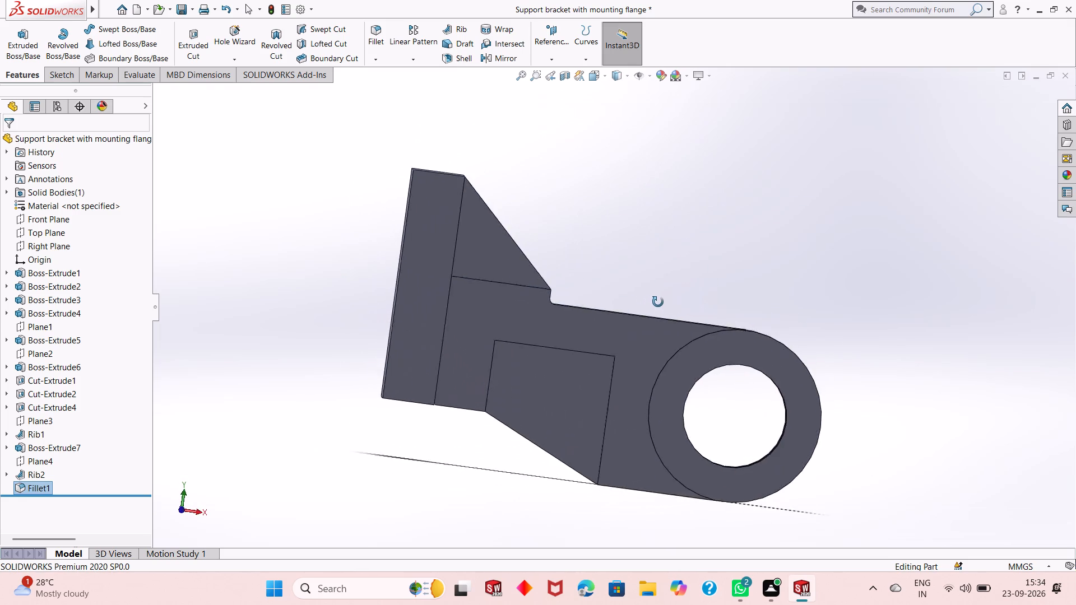
{"action": "middle_click_drag", "start_coordinate": [658, 302], "coordinate": [637, 328]}
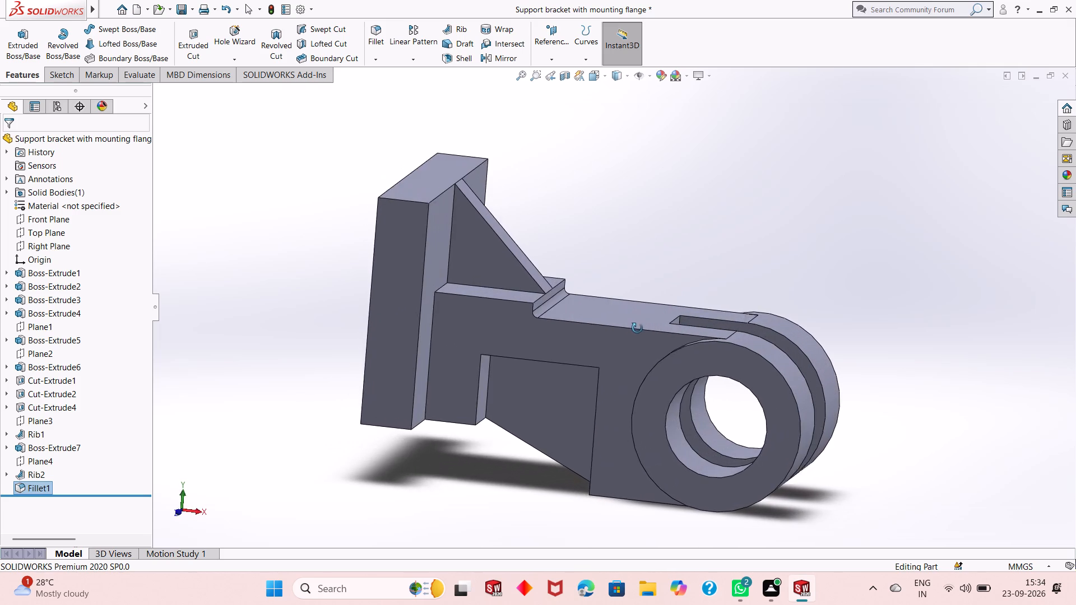
{"action": "middle_click_drag", "start_coordinate": [637, 328], "coordinate": [615, 335]}
{"action": "middle_click_drag", "start_coordinate": [585, 340], "coordinate": [556, 351]}
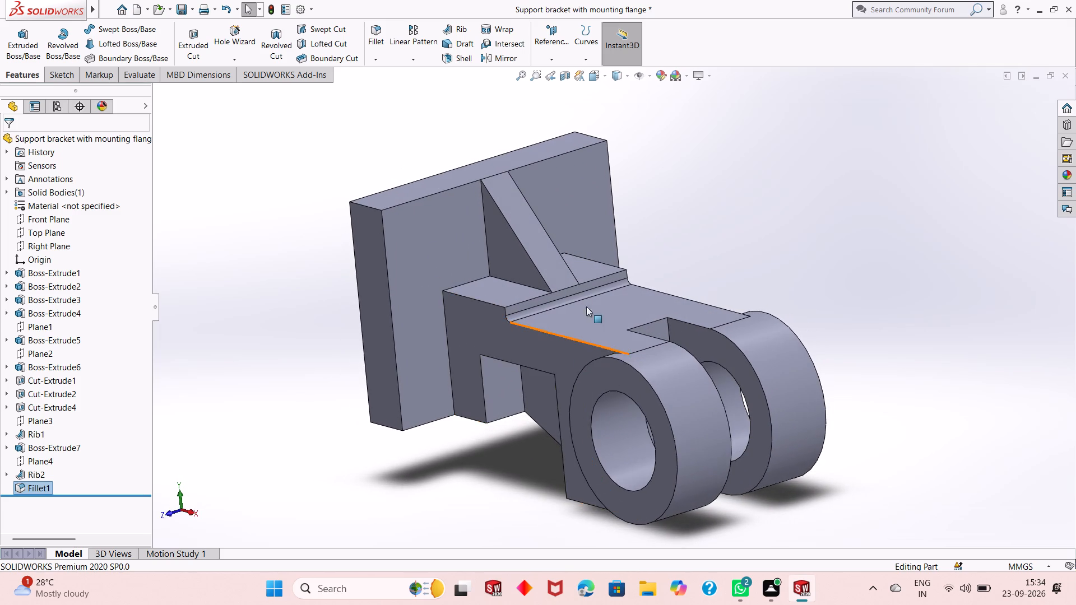
{"action": "scroll", "coordinate": [616, 243], "scroll_direction": "down", "scroll_amount": 2}
{"action": "scroll", "coordinate": [603, 264], "scroll_direction": "up", "scroll_amount": 2}
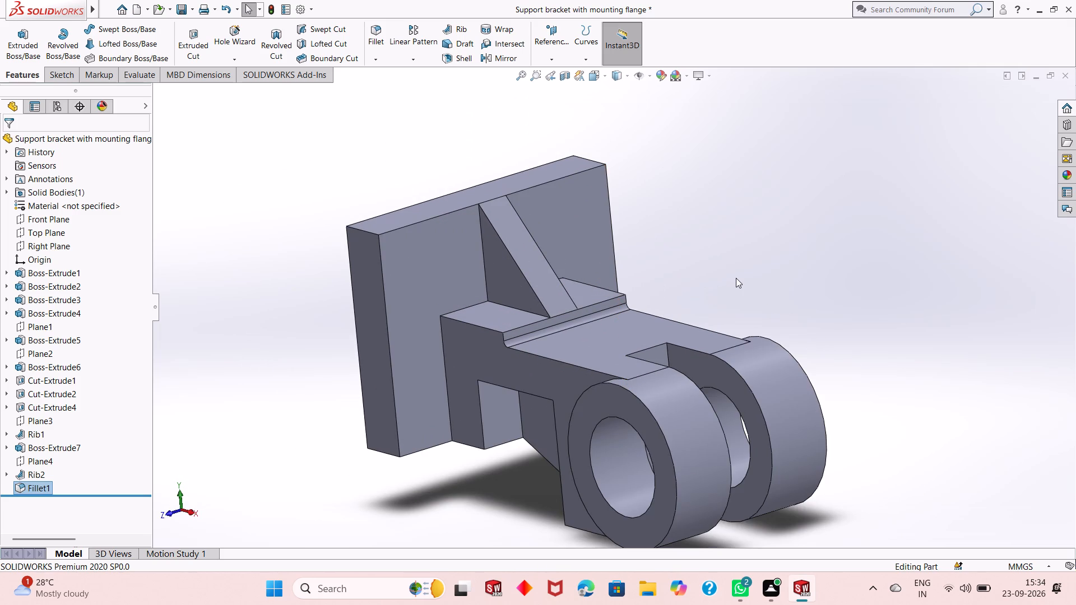
{"action": "middle_click_drag", "start_coordinate": [708, 290], "coordinate": [661, 329]}
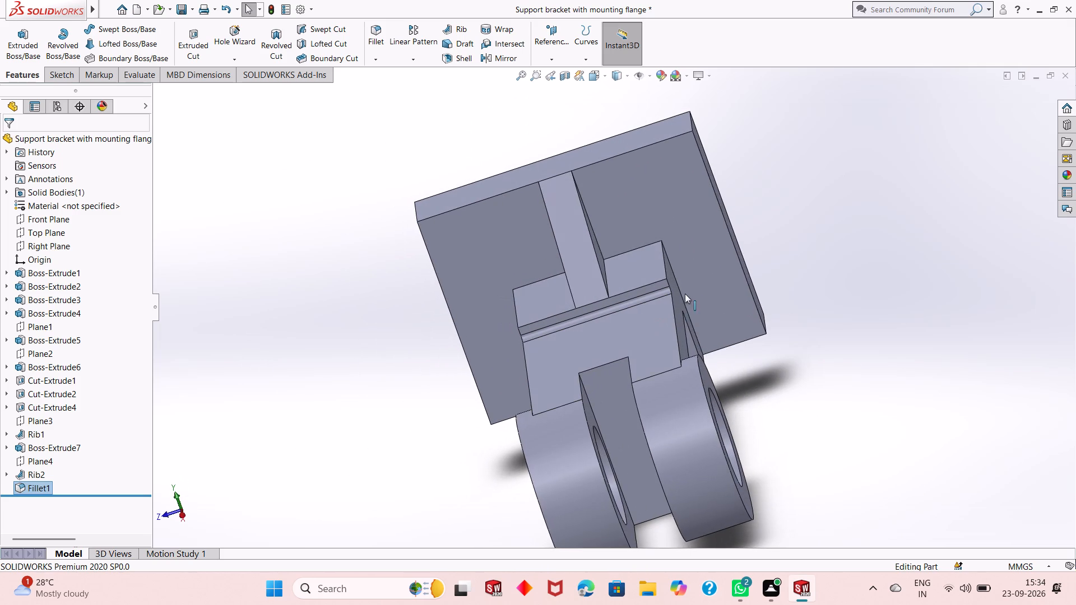
{"action": "middle_click_drag", "start_coordinate": [716, 272], "coordinate": [757, 253]}
{"action": "scroll", "coordinate": [578, 287], "scroll_direction": "up", "scroll_amount": 3}
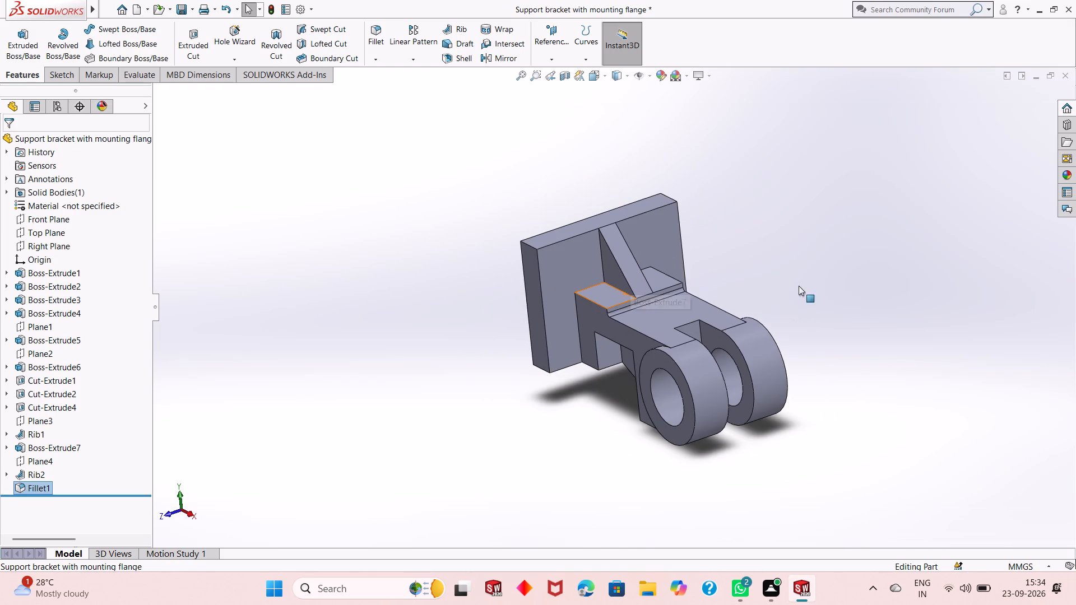
{"action": "scroll", "coordinate": [875, 344], "scroll_direction": "down", "scroll_amount": 2}
{"action": "scroll", "coordinate": [521, 279], "scroll_direction": "up", "scroll_amount": 1}
{"action": "scroll", "coordinate": [500, 241], "scroll_direction": "down", "scroll_amount": 2}
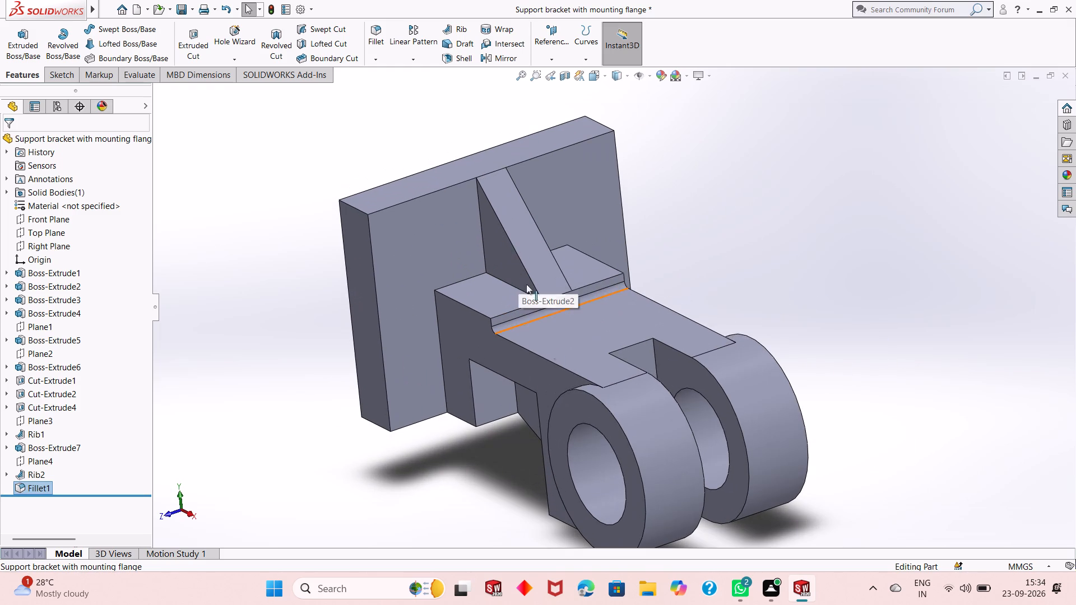
{"action": "middle_click_drag", "start_coordinate": [440, 454], "coordinate": [415, 445]}
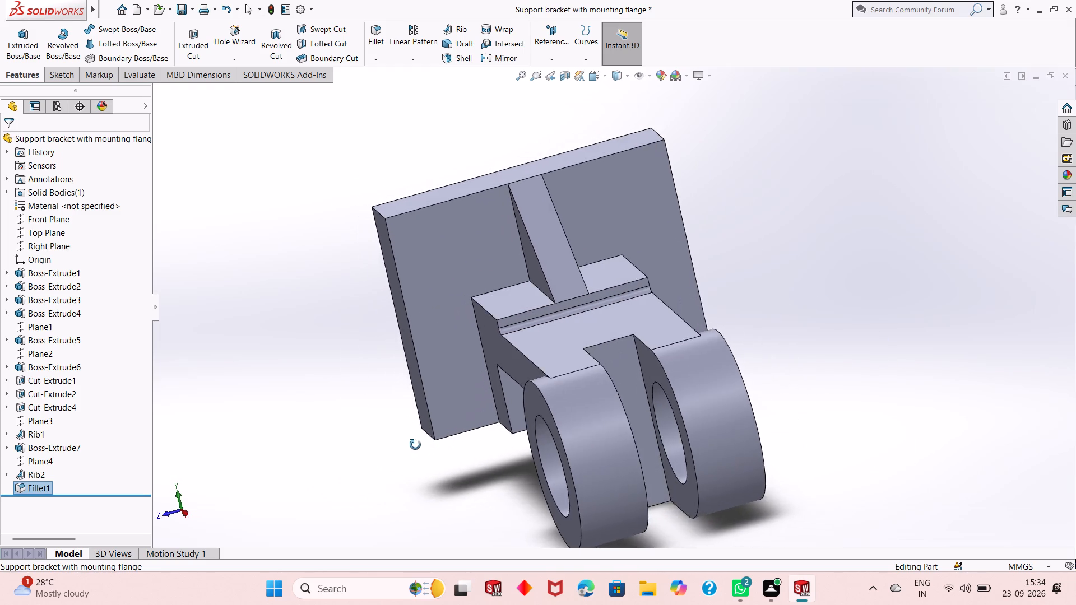
{"action": "middle_click_drag", "start_coordinate": [415, 445], "coordinate": [428, 483]}
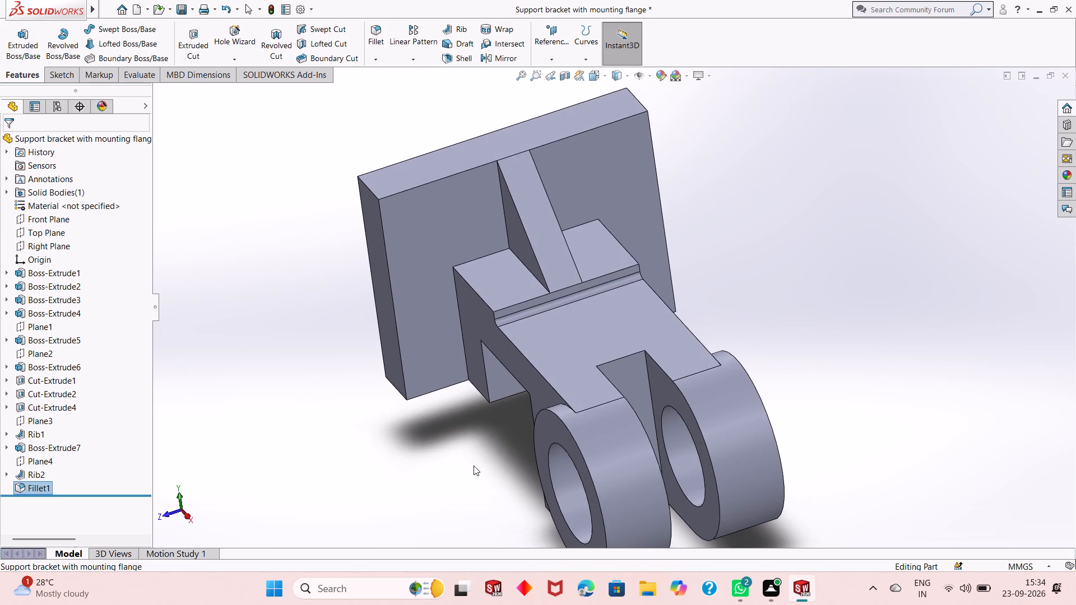
{"action": "scroll", "coordinate": [493, 448], "scroll_direction": "up", "scroll_amount": 1}
{"action": "scroll", "coordinate": [675, 300], "scroll_direction": "down", "scroll_amount": 1}
{"action": "scroll", "coordinate": [618, 371], "scroll_direction": "up", "scroll_amount": 1}
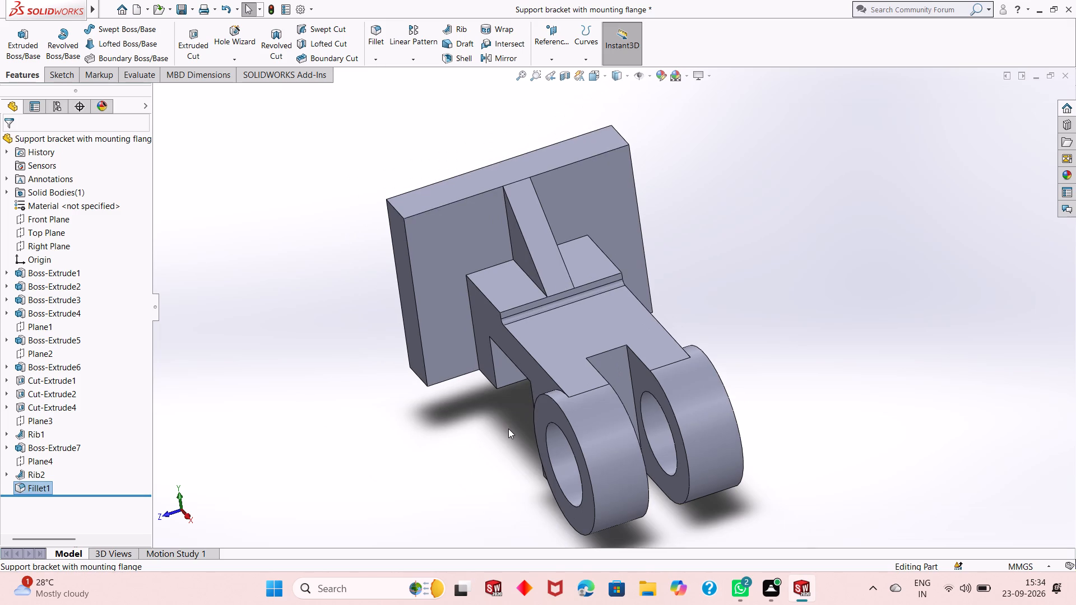
{"action": "middle_click_drag", "start_coordinate": [508, 429], "coordinate": [513, 415]}
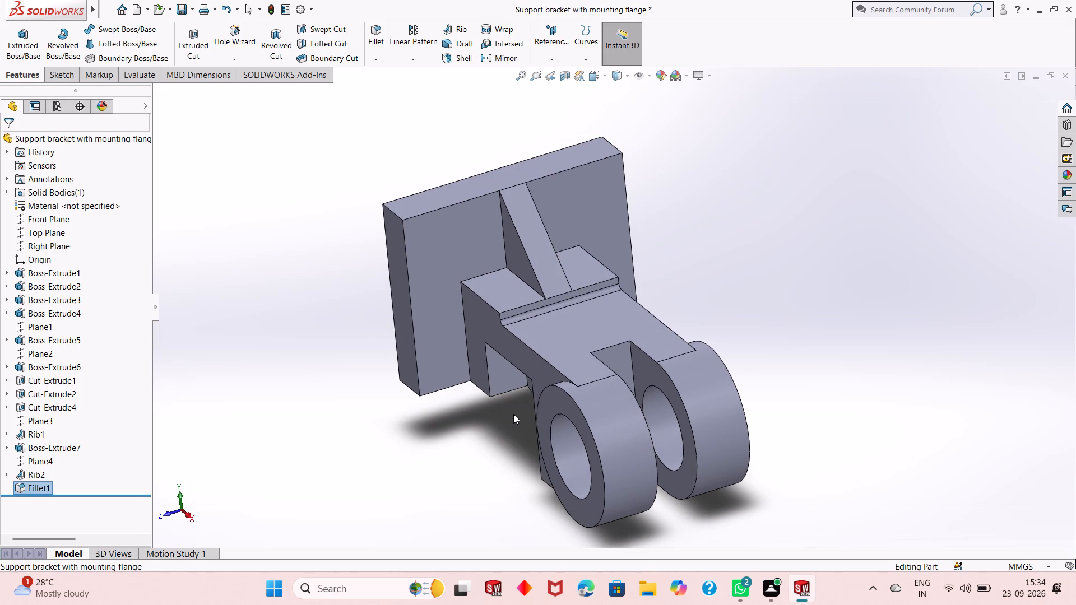
{"action": "scroll", "coordinate": [558, 240], "scroll_direction": "down", "scroll_amount": 2}
{"action": "scroll", "coordinate": [539, 284], "scroll_direction": "down", "scroll_amount": 2}
{"action": "scroll", "coordinate": [539, 285], "scroll_direction": "up", "scroll_amount": 4}
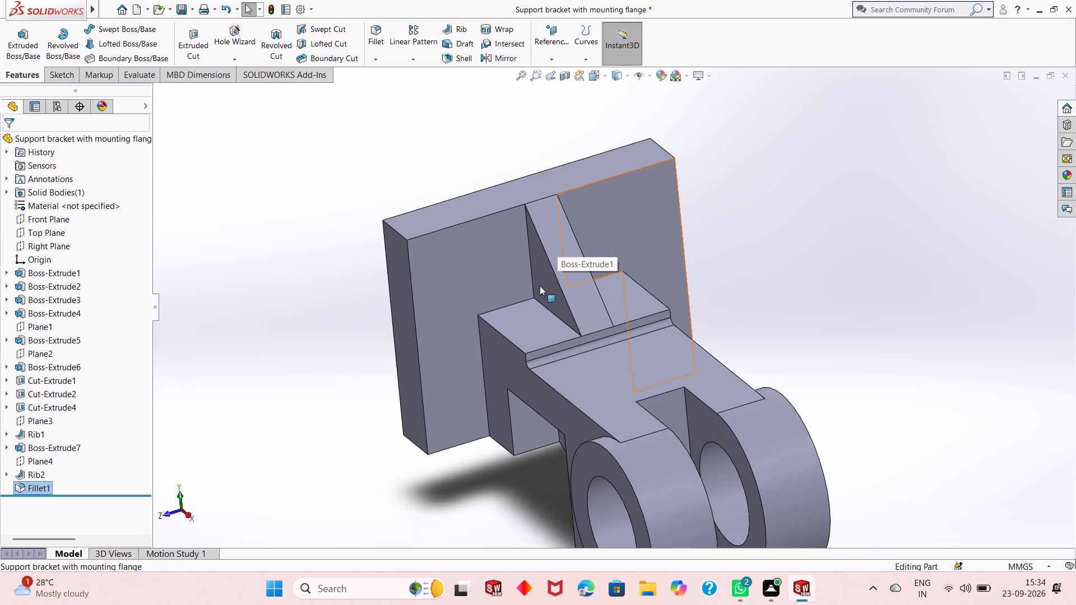
{"action": "scroll", "coordinate": [540, 286], "scroll_direction": "up", "scroll_amount": 1}
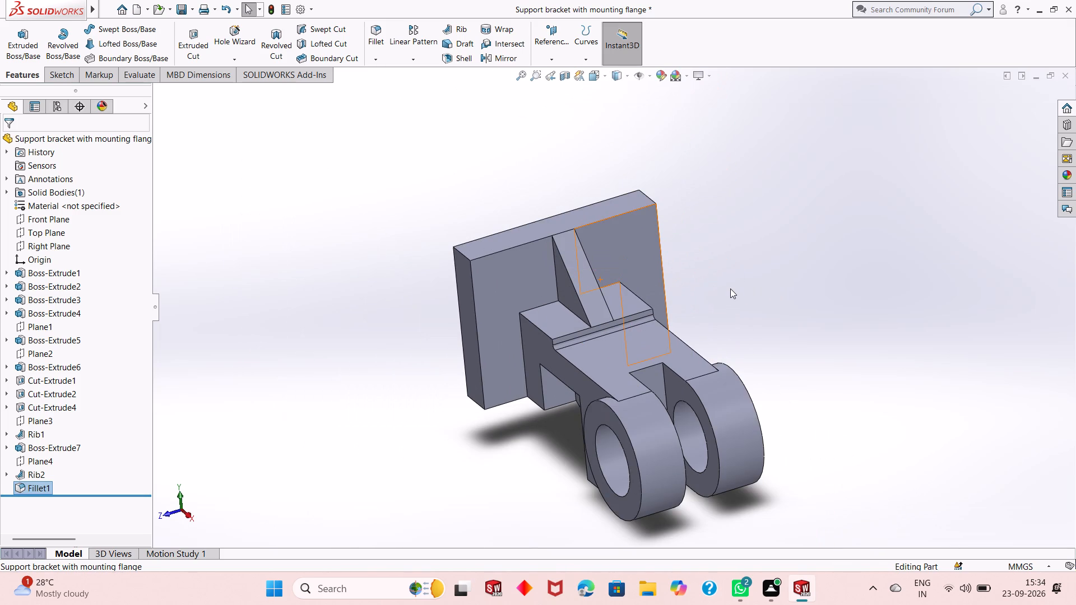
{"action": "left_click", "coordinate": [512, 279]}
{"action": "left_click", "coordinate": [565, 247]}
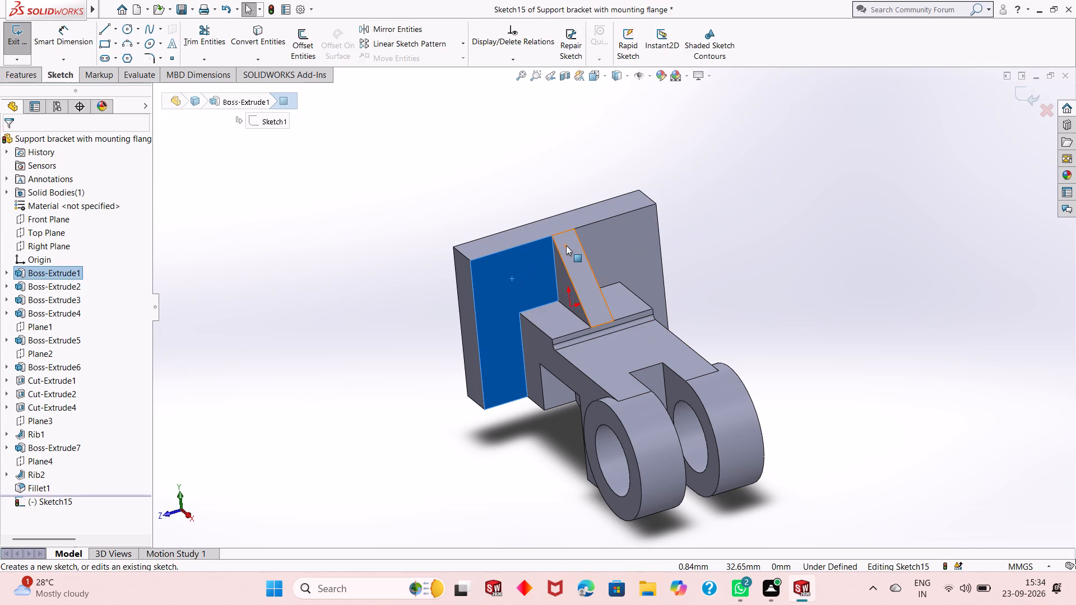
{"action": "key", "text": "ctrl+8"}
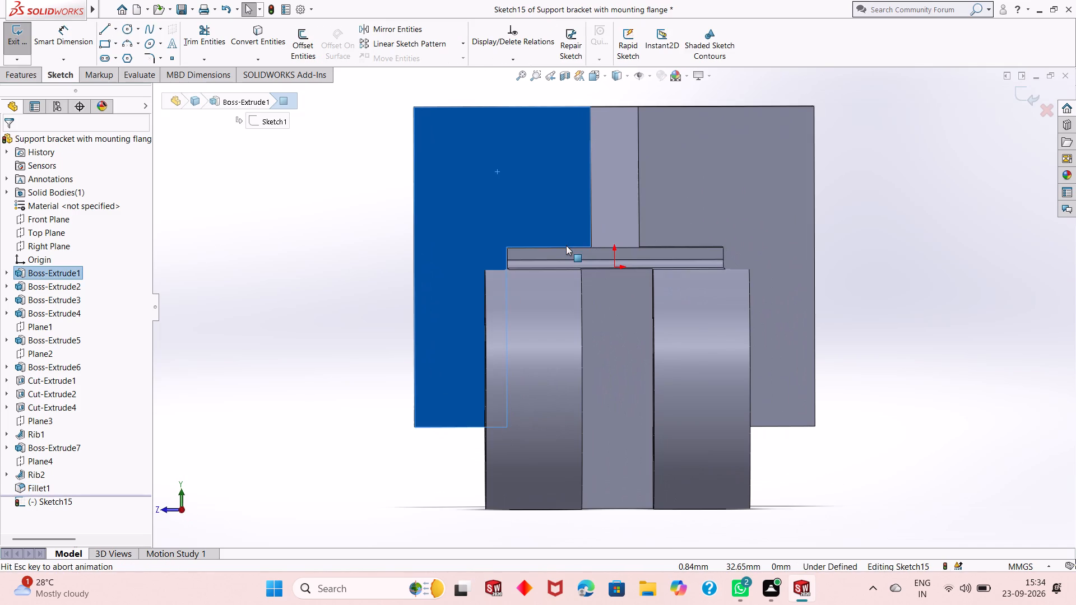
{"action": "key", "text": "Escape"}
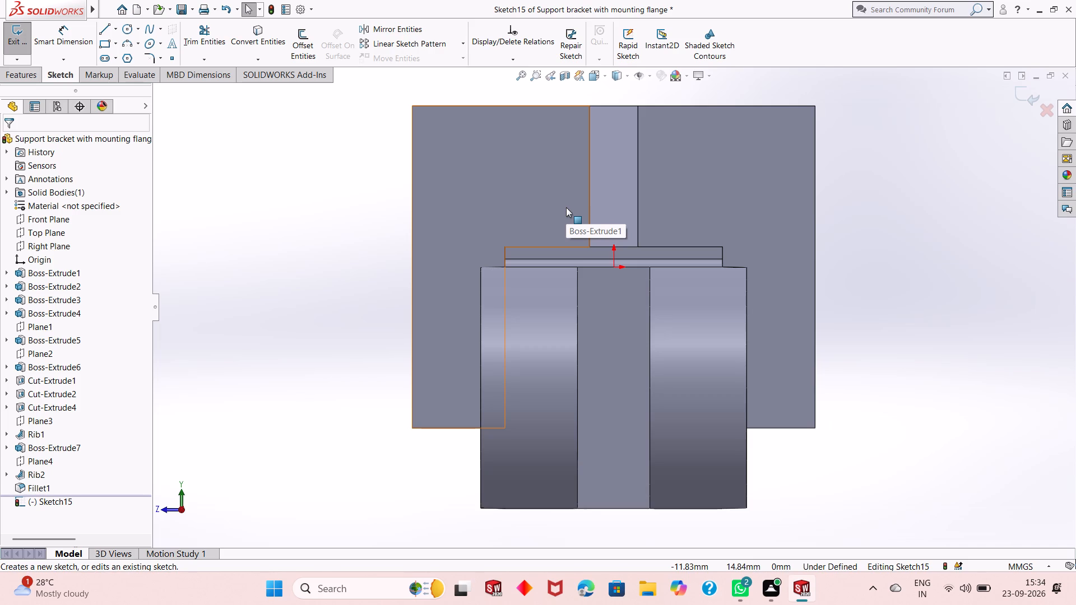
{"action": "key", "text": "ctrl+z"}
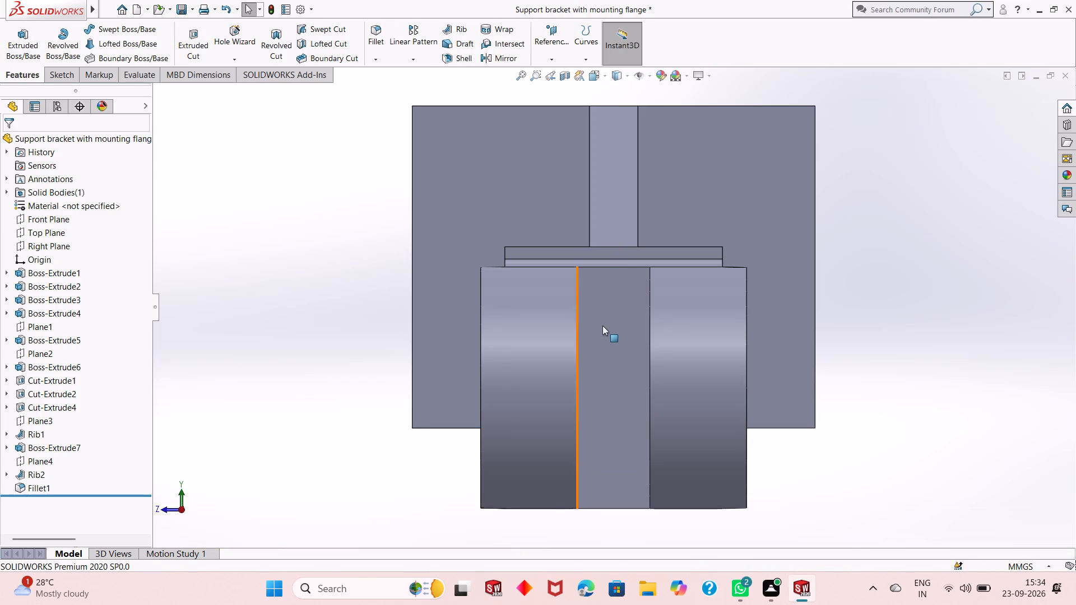
Fillet the mounting flange's upper corner edge on the positive Z side with a 10 mm radius.
{"action": "scroll", "coordinate": [602, 325], "scroll_direction": "up", "scroll_amount": 2}
{"action": "middle_click_drag", "start_coordinate": [602, 324], "coordinate": [650, 414]}
{"action": "scroll", "coordinate": [616, 206], "scroll_direction": "up", "scroll_amount": 2}
{"action": "scroll", "coordinate": [604, 66], "scroll_direction": "down", "scroll_amount": 1}
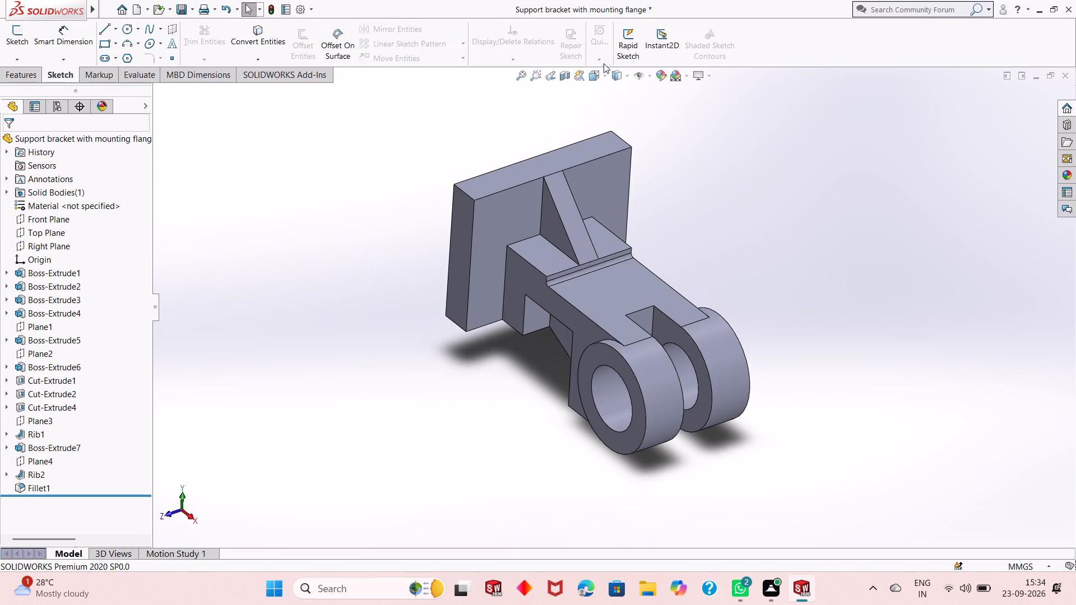
{"action": "scroll", "coordinate": [602, 63], "scroll_direction": "up", "scroll_amount": 1}
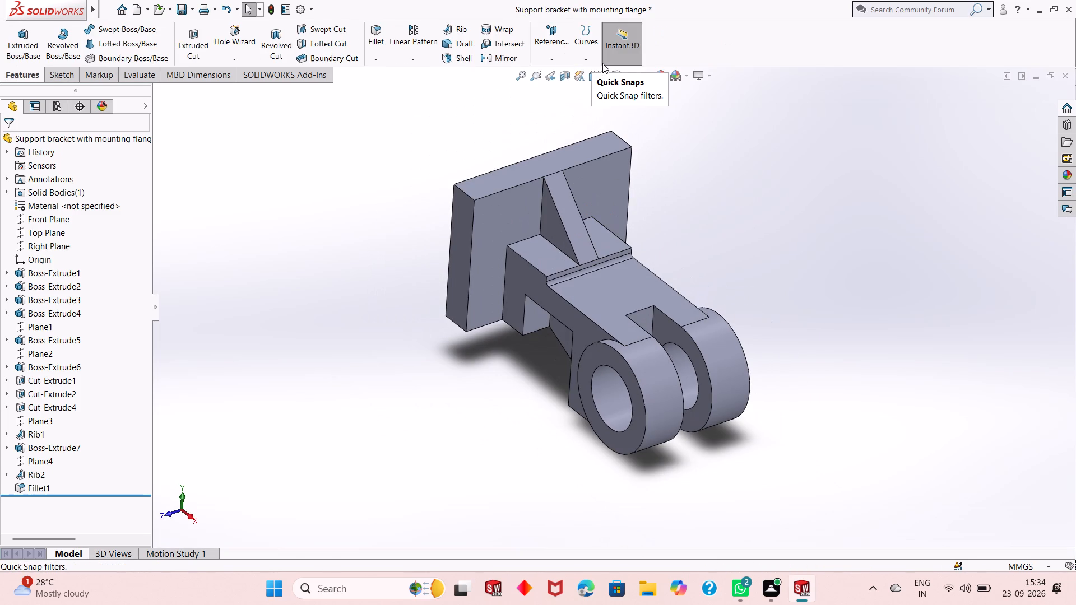
{"action": "scroll", "coordinate": [602, 63], "scroll_direction": "down", "scroll_amount": 2}
{"action": "scroll", "coordinate": [602, 63], "scroll_direction": "up", "scroll_amount": 3}
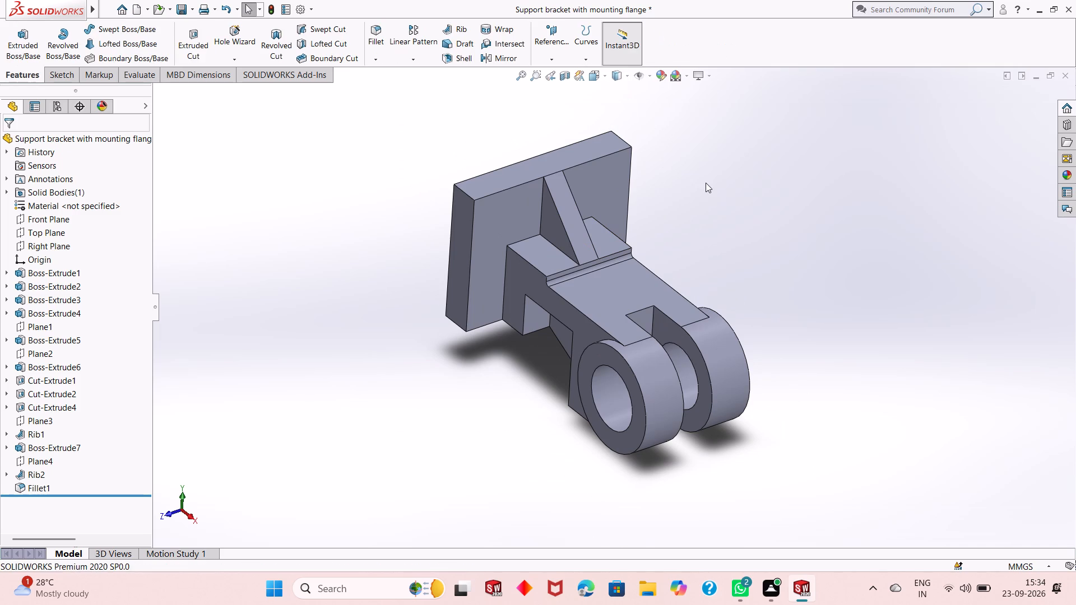
{"action": "left_click", "coordinate": [369, 31]}
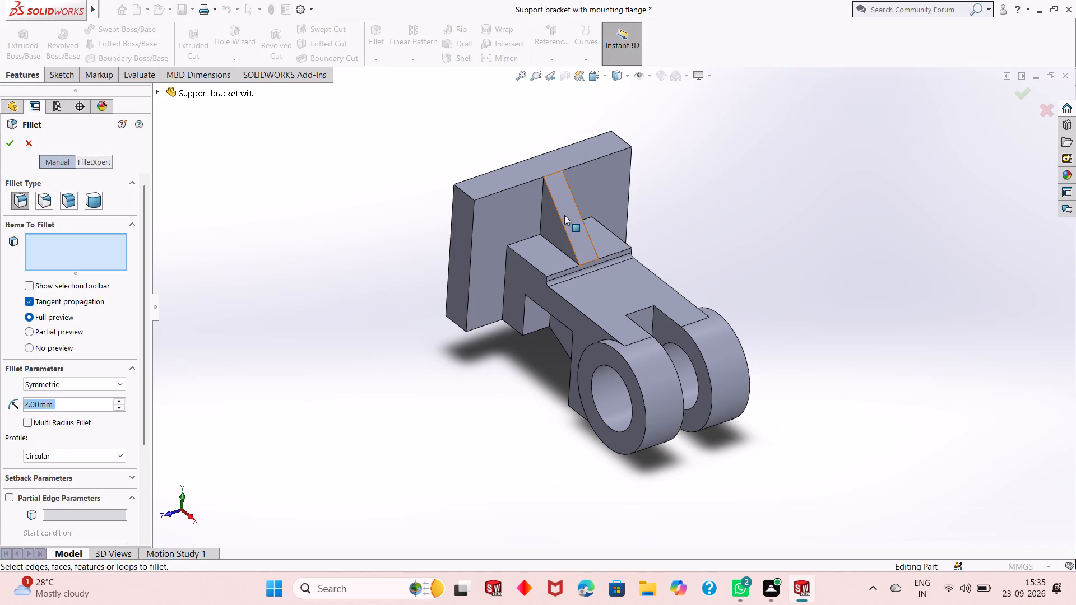
{"action": "scroll", "coordinate": [564, 215], "scroll_direction": "down", "scroll_amount": 1}
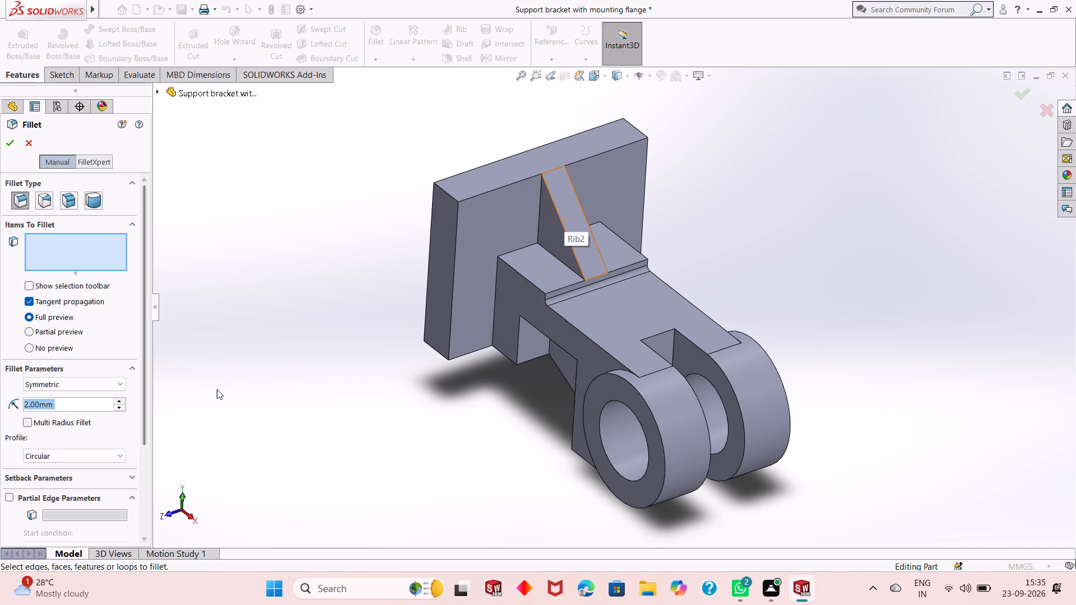
{"action": "key", "text": "5"}
{"action": "key", "text": "Return"}
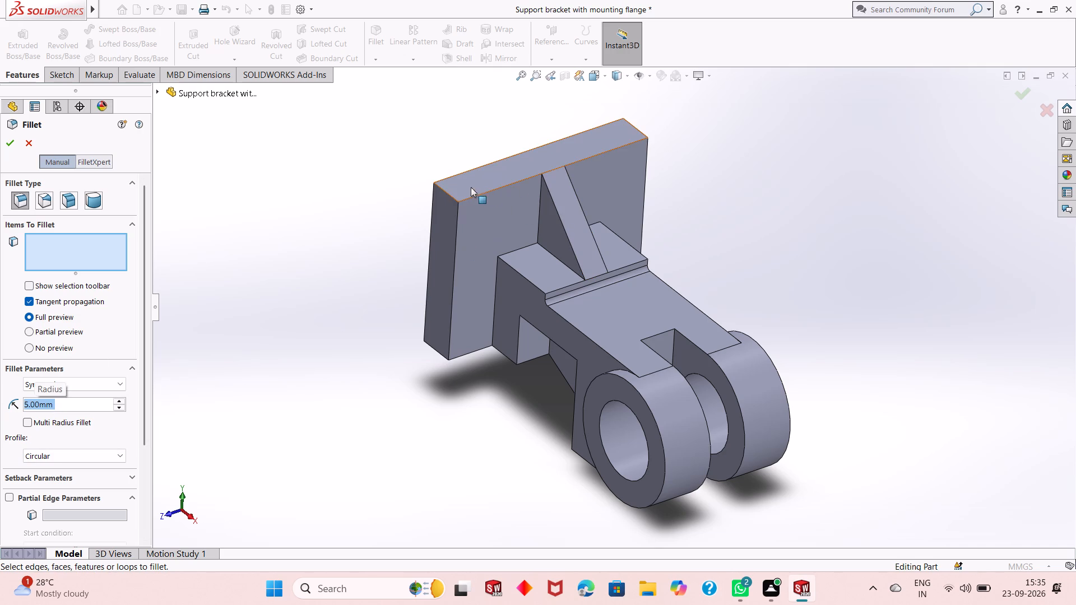
{"action": "left_click", "coordinate": [448, 196]}
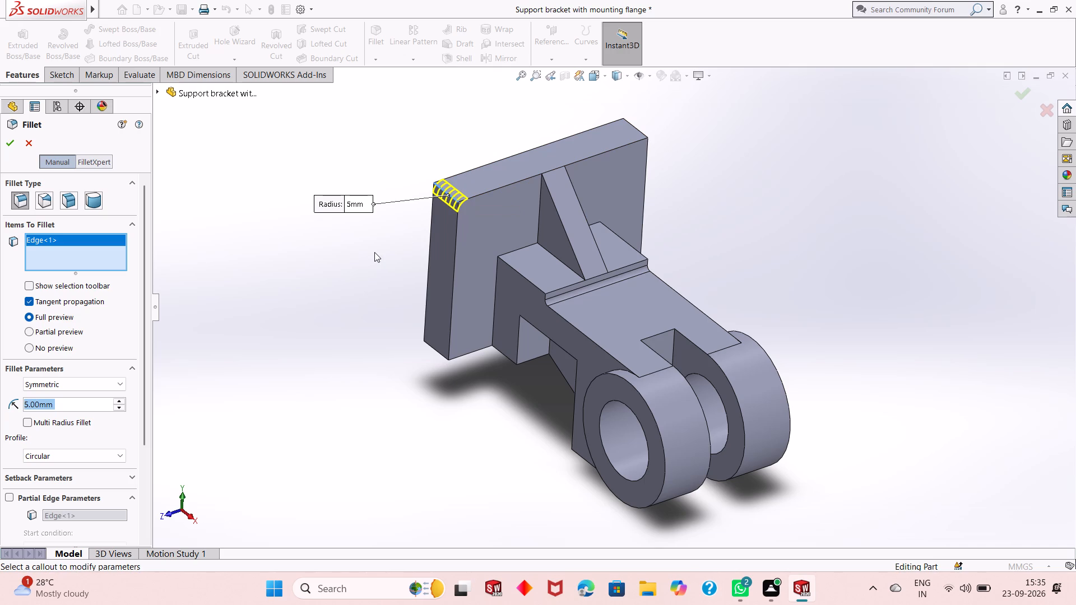
{"action": "type", "text": "10"}
{"action": "key", "text": "Return"}
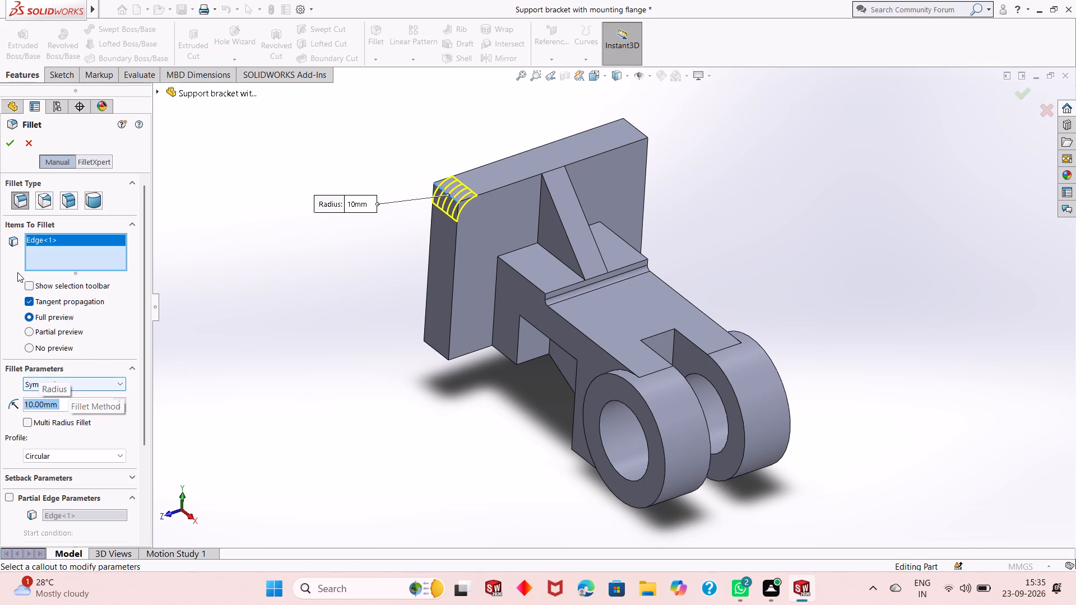
{"action": "left_click", "coordinate": [3, 135]}
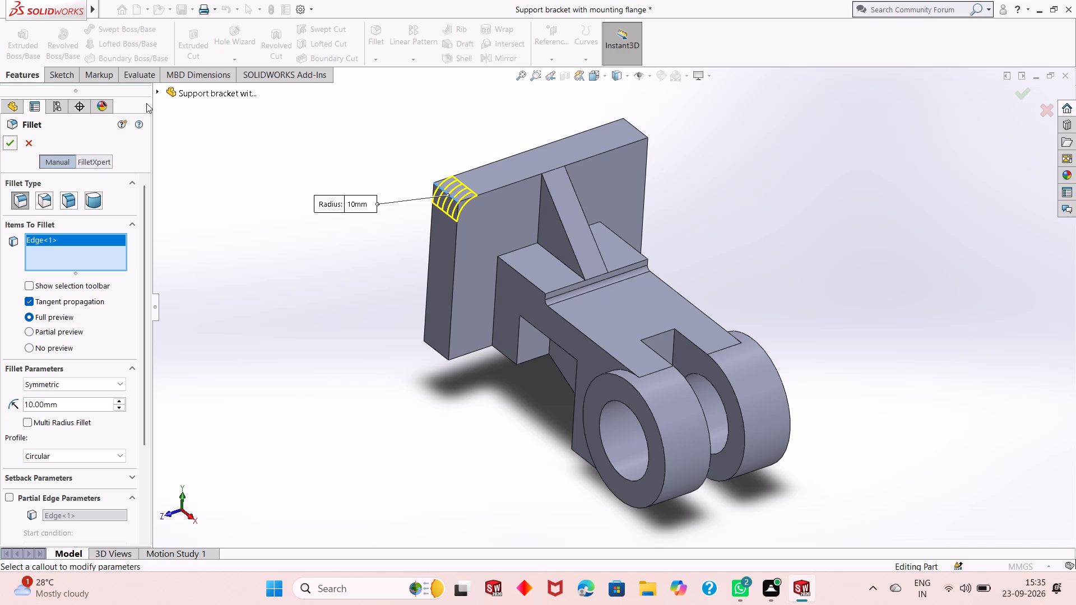
{"action": "left_click", "coordinate": [3, 148]}
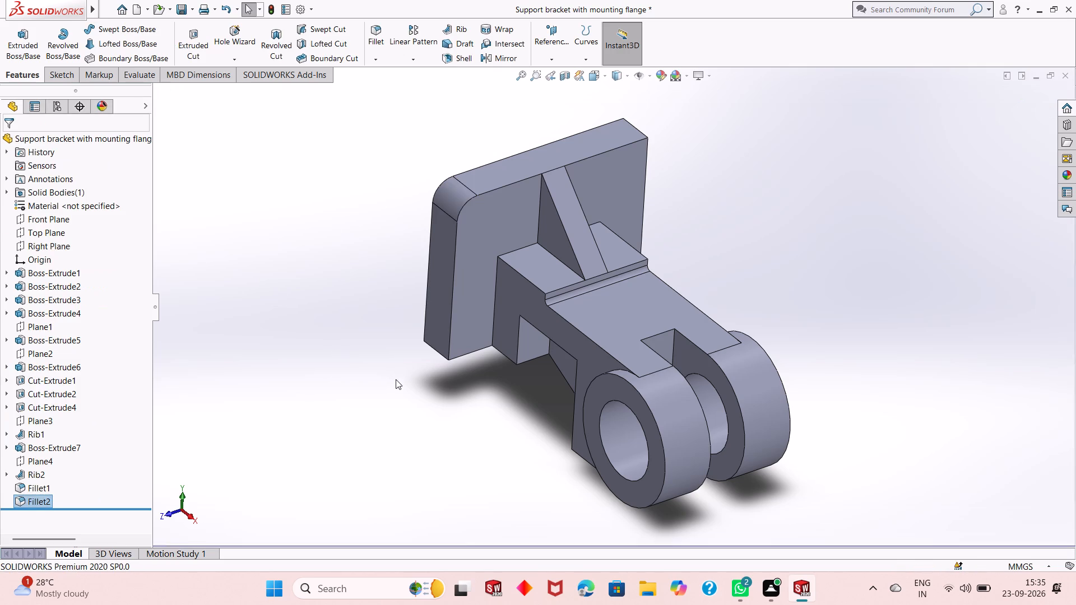
{"action": "left_click", "coordinate": [396, 379]}
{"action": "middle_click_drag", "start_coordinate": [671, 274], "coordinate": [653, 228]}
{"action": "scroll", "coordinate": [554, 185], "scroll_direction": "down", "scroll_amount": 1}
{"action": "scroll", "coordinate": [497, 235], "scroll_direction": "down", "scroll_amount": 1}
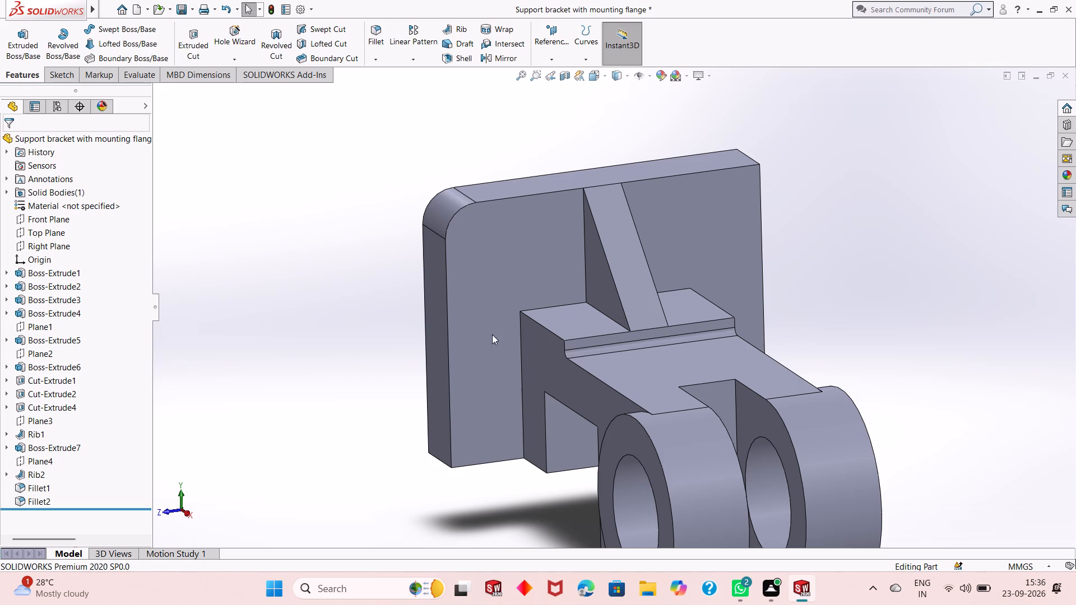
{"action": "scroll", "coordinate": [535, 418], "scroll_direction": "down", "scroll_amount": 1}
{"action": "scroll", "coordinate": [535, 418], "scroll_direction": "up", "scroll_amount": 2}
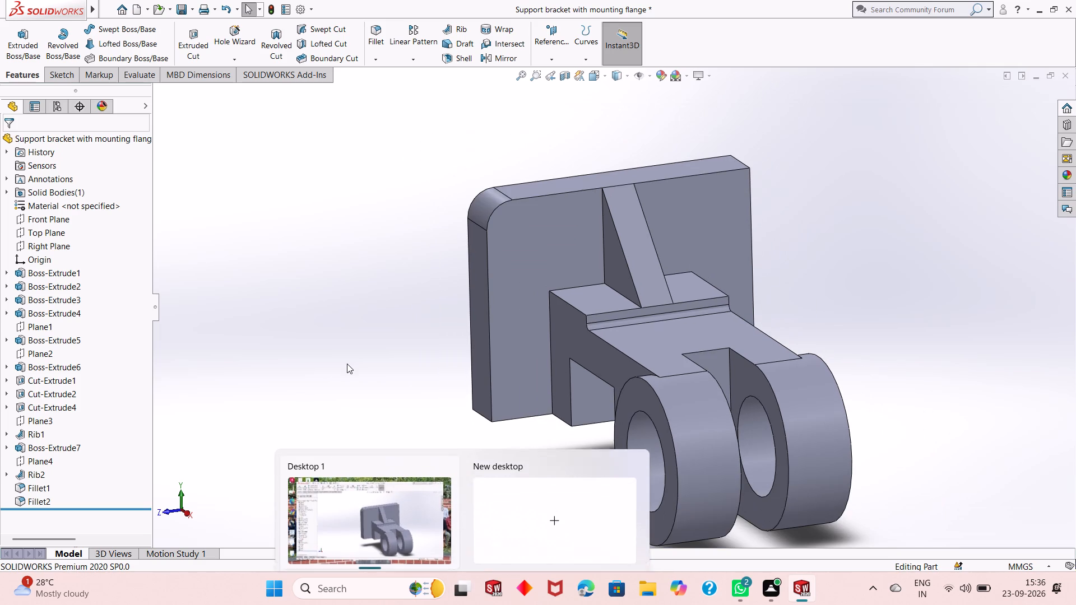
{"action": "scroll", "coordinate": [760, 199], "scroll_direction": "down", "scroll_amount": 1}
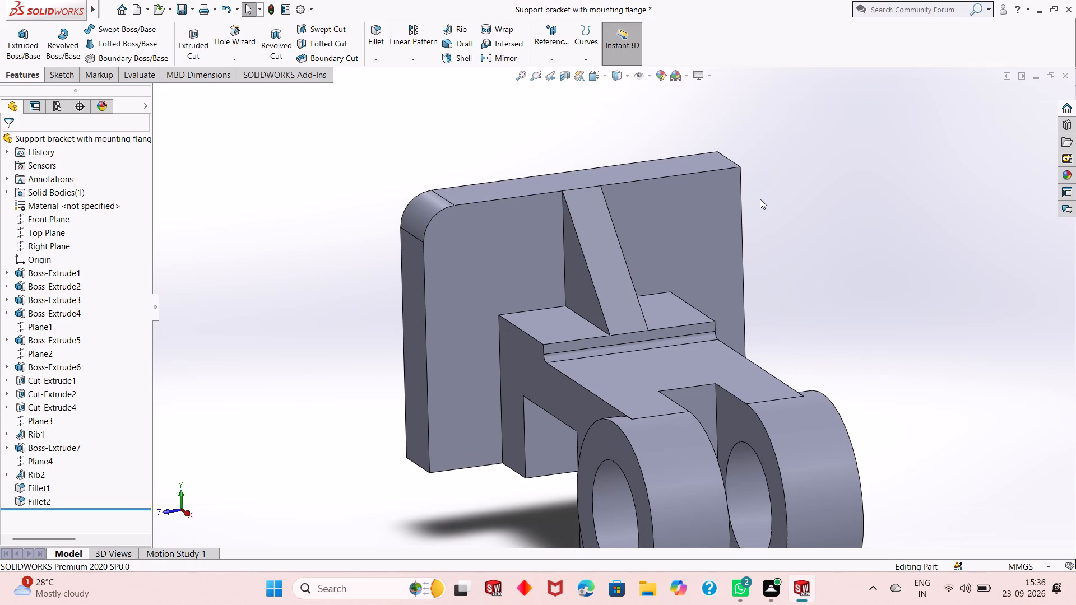
Examine the rounded flange corner, the diagonal rib and the raised pad up close and from an elevated front angle.
{"action": "middle_click_drag", "start_coordinate": [699, 286], "coordinate": [677, 268]}
{"action": "middle_click_drag", "start_coordinate": [676, 269], "coordinate": [702, 301]}
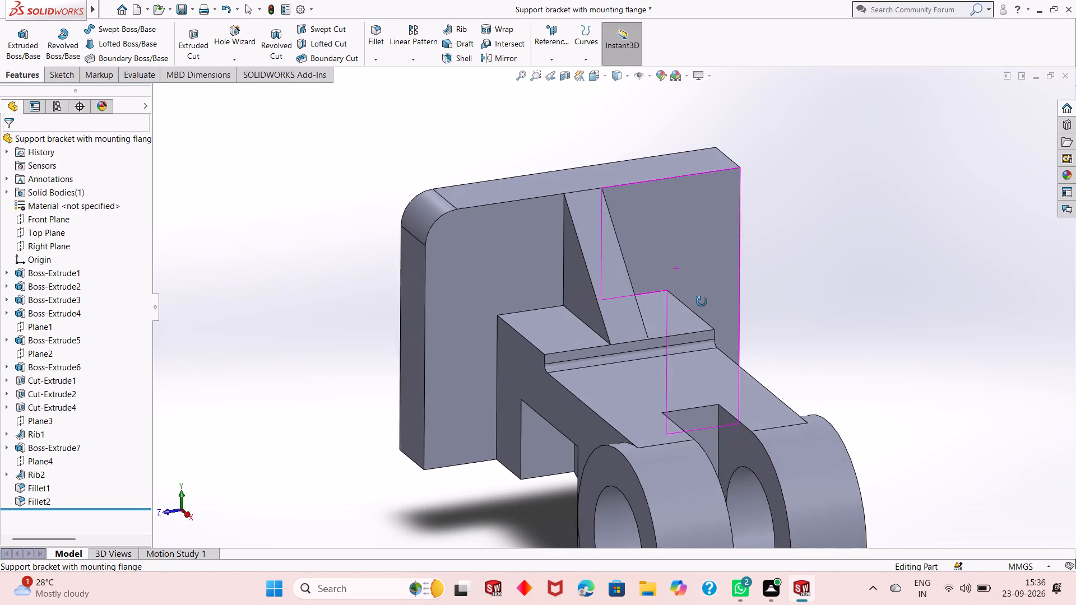
{"action": "middle_click_drag", "start_coordinate": [702, 301], "coordinate": [702, 302]}
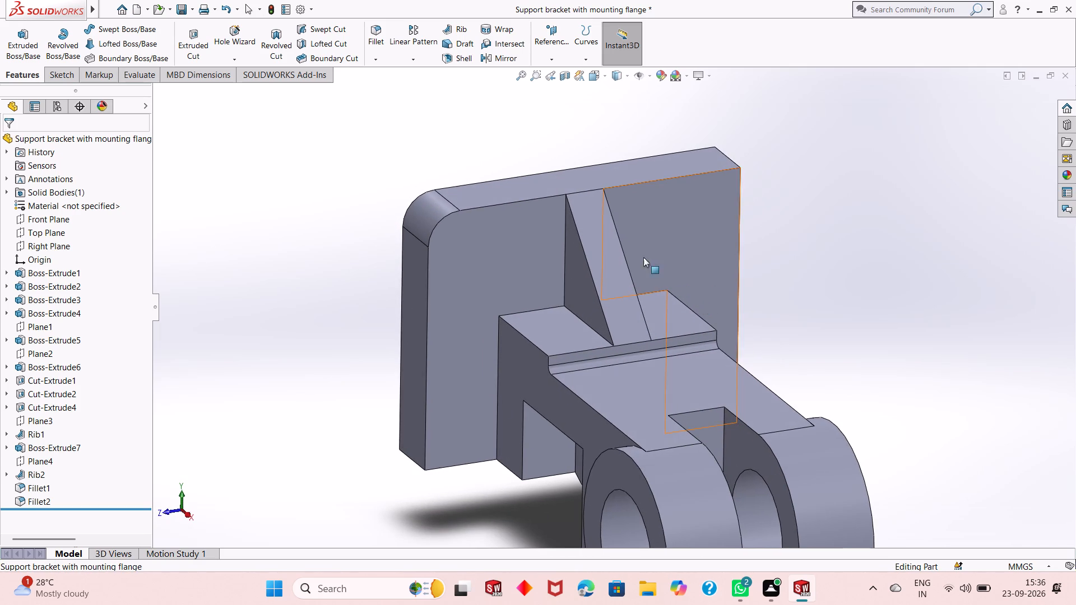
{"action": "scroll", "coordinate": [453, 208], "scroll_direction": "down", "scroll_amount": 3}
{"action": "scroll", "coordinate": [506, 227], "scroll_direction": "down", "scroll_amount": 3}
{"action": "scroll", "coordinate": [501, 328], "scroll_direction": "down", "scroll_amount": 3}
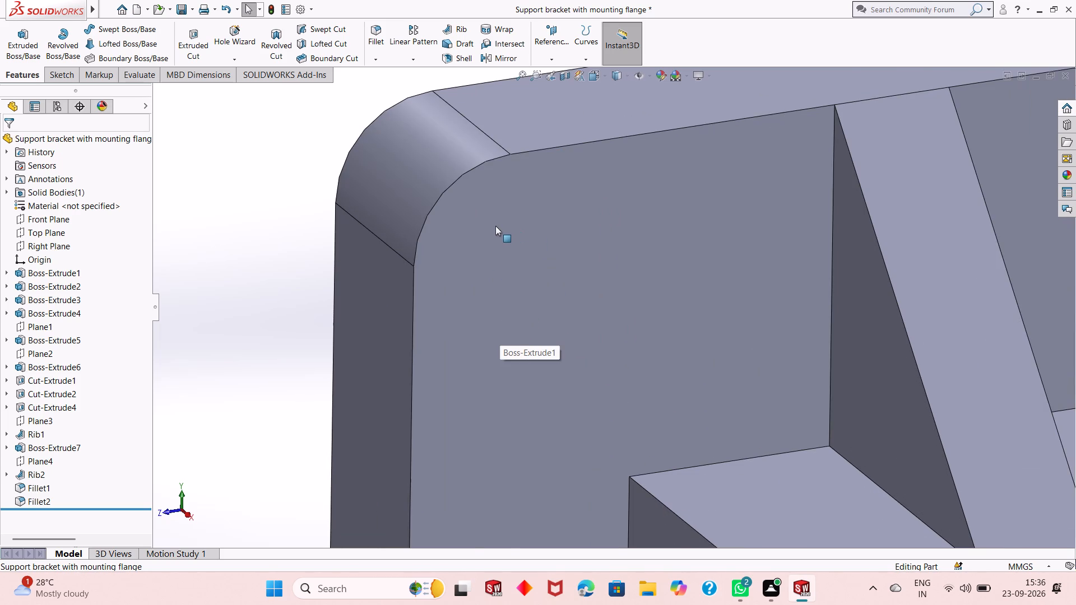
{"action": "scroll", "coordinate": [493, 226], "scroll_direction": "up", "scroll_amount": 4}
{"action": "scroll", "coordinate": [556, 296], "scroll_direction": "up", "scroll_amount": 4}
{"action": "scroll", "coordinate": [832, 323], "scroll_direction": "down", "scroll_amount": 2}
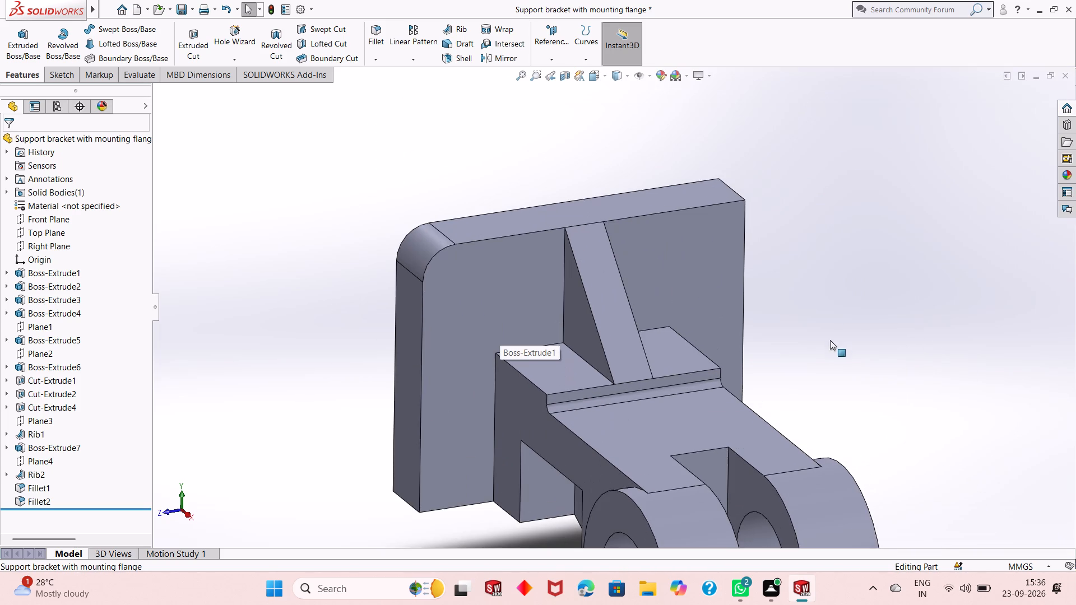
{"action": "scroll", "coordinate": [777, 321], "scroll_direction": "up", "scroll_amount": 1}
Fillet the mounting flange's upper corner edge on the negative Z side with a 10 mm radius.
{"action": "middle_click_drag", "start_coordinate": [778, 319], "coordinate": [685, 374]}
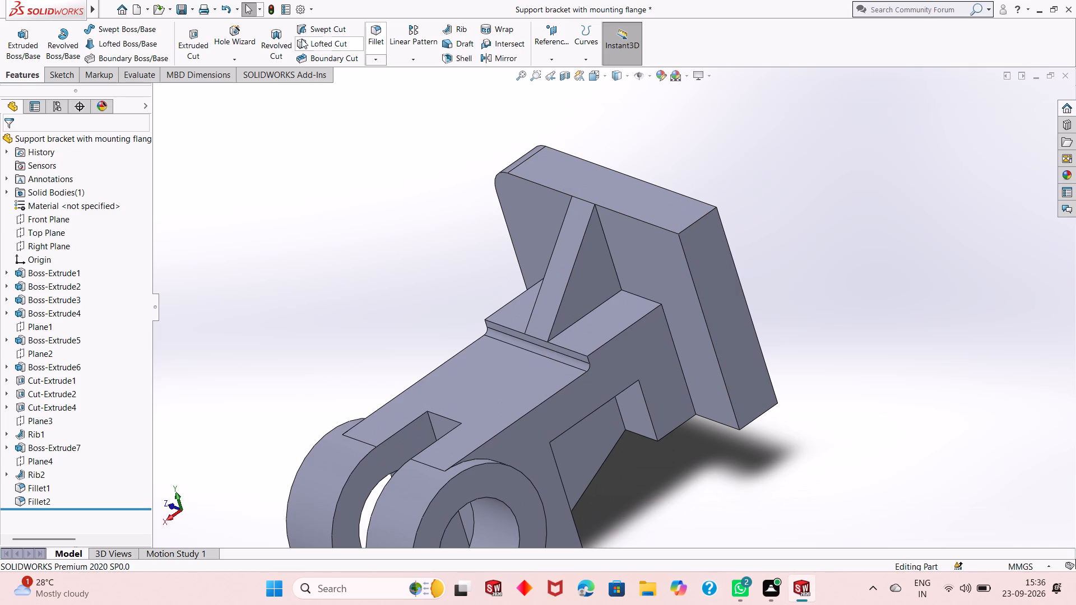
{"action": "left_click", "coordinate": [370, 37]}
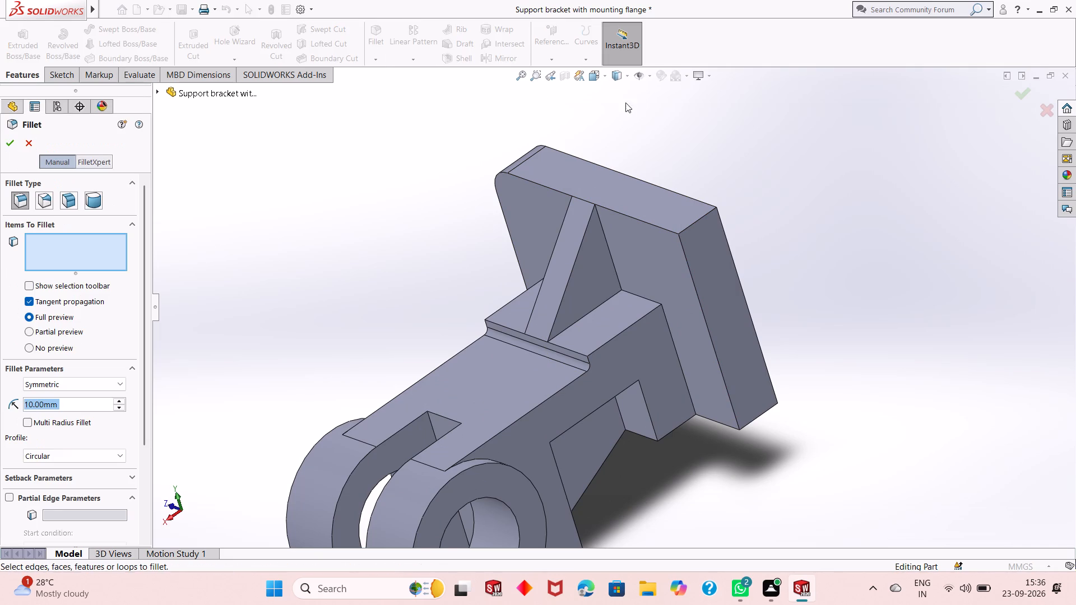
{"action": "left_click", "coordinate": [698, 220]}
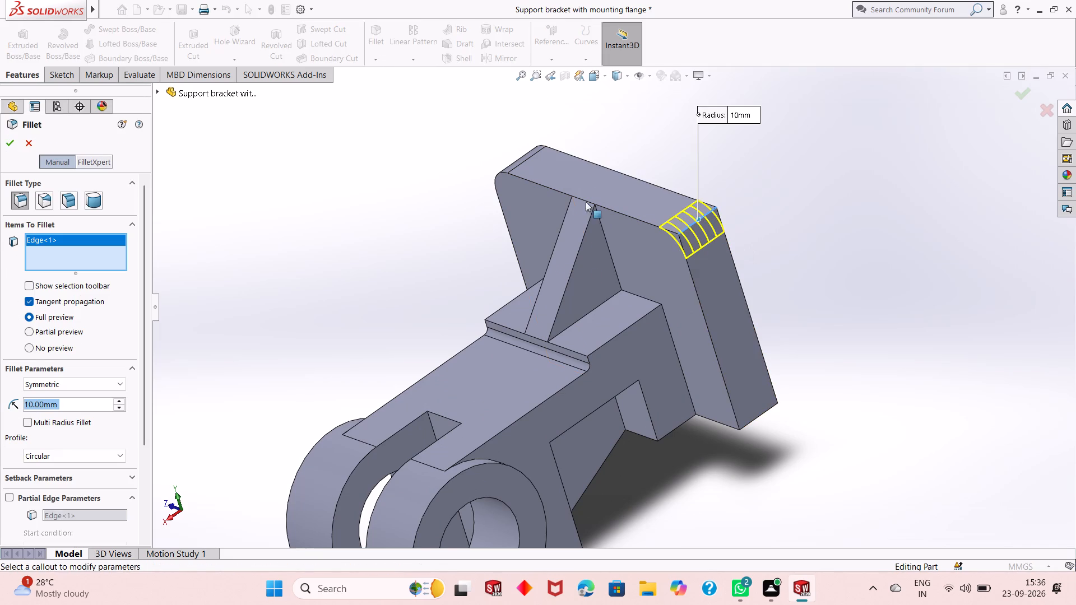
{"action": "left_click", "coordinate": [2, 143]}
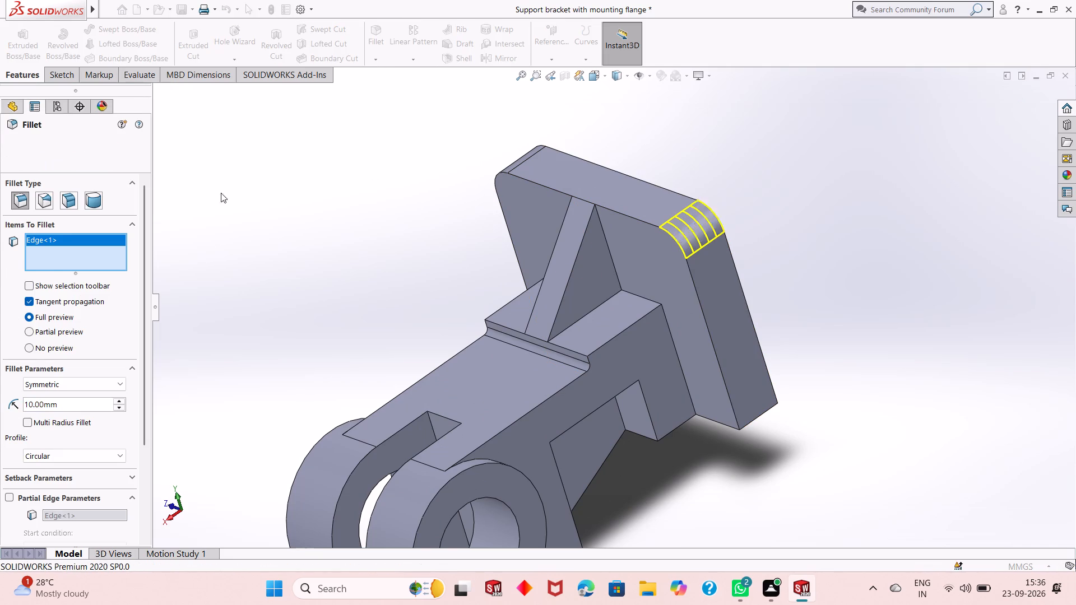
{"action": "left_click", "coordinate": [382, 254]}
Start a sketch on the mounting flange's arm-side face and draw two 5 mm radius circles centred on the rounded upper corners' arc centres.
{"action": "middle_click_drag", "start_coordinate": [532, 264], "coordinate": [577, 220]}
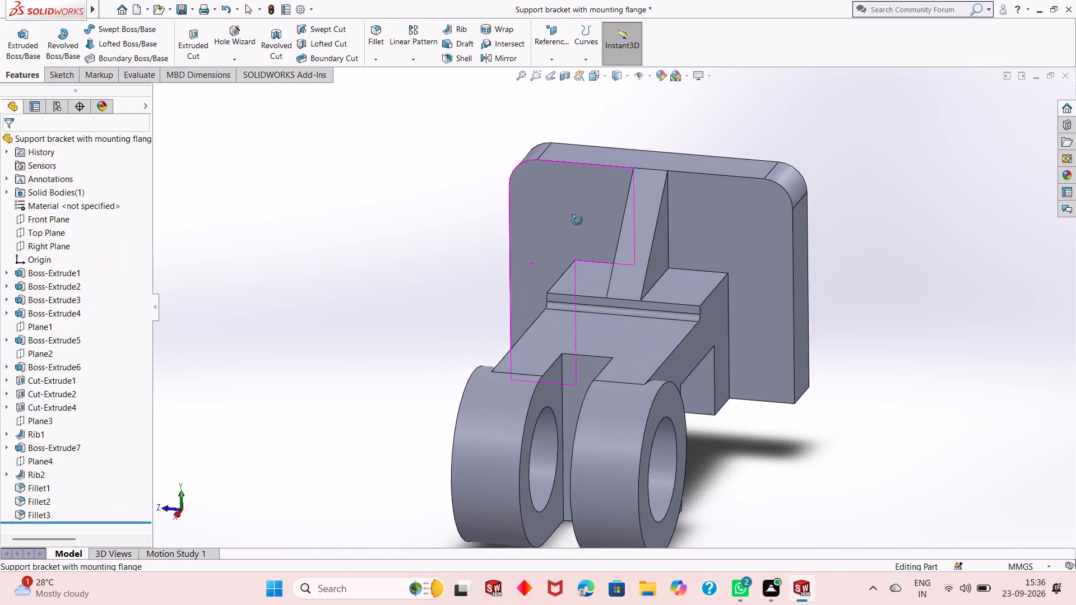
{"action": "middle_click_drag", "start_coordinate": [577, 220], "coordinate": [687, 222]}
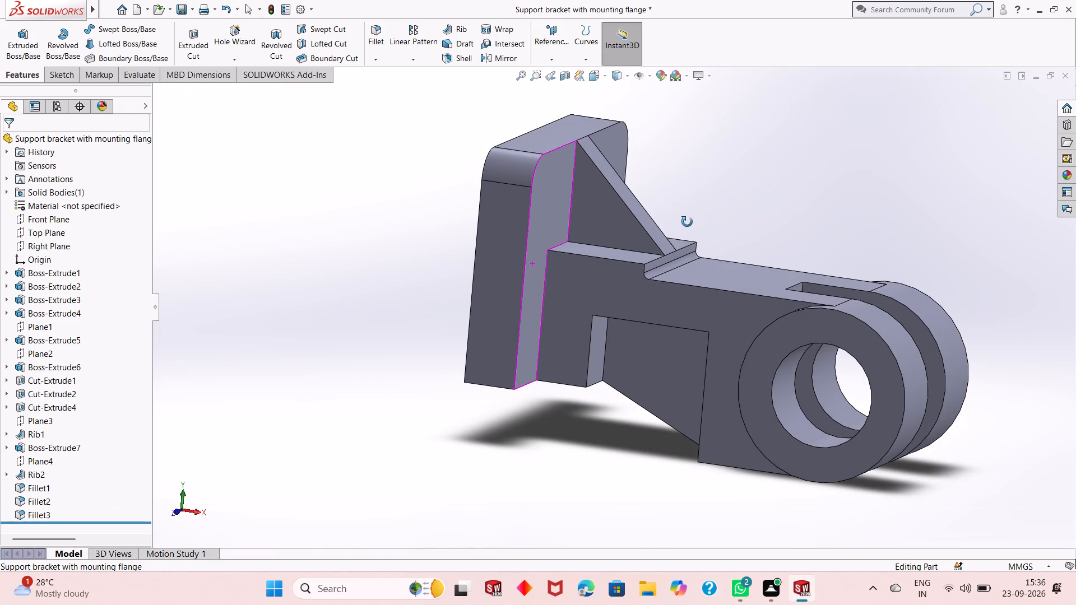
{"action": "middle_click_drag", "start_coordinate": [687, 222], "coordinate": [635, 213]}
{"action": "scroll", "coordinate": [649, 168], "scroll_direction": "down", "scroll_amount": 4}
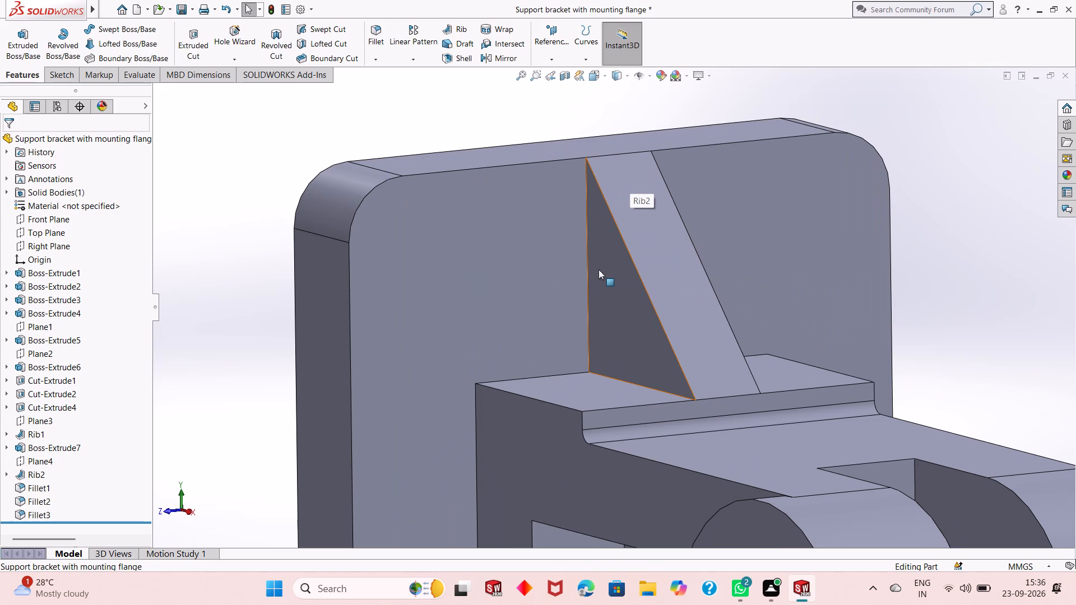
{"action": "left_click", "coordinate": [458, 241]}
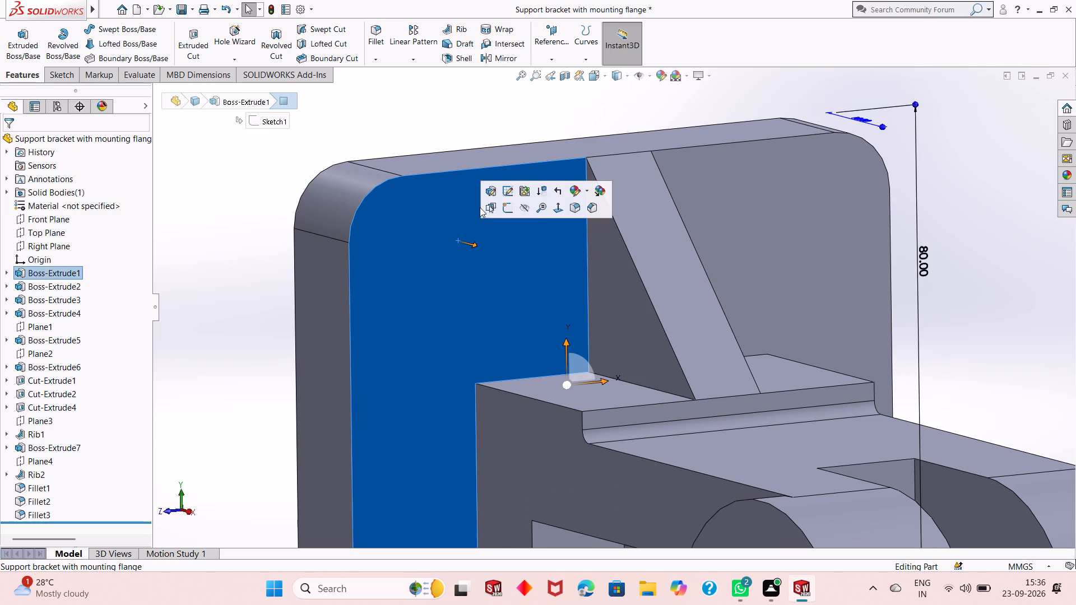
{"action": "left_click", "coordinate": [511, 207]}
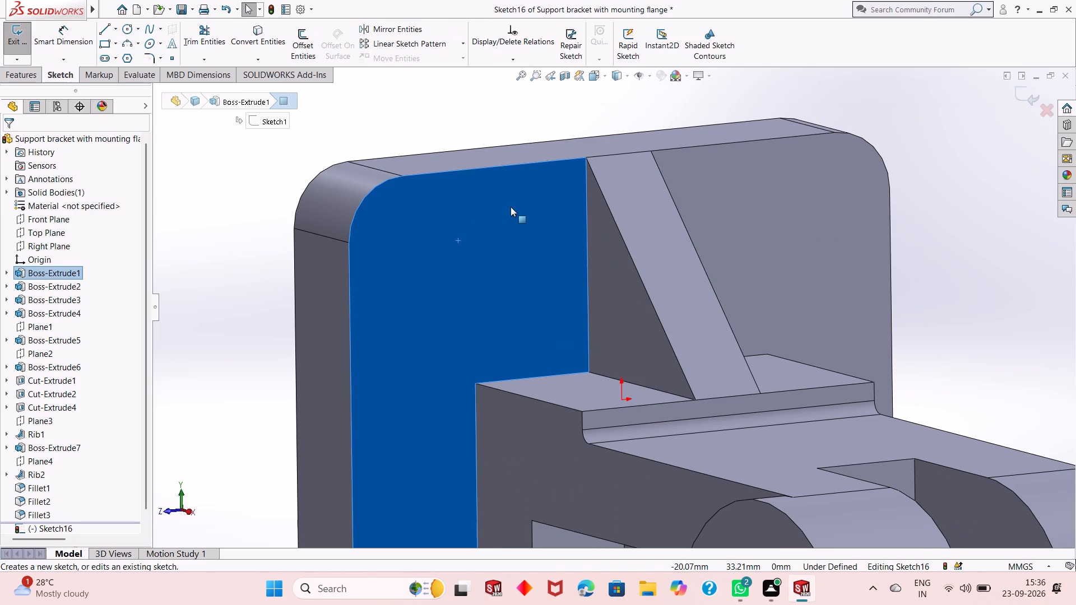
{"action": "key", "text": "ctrl+8"}
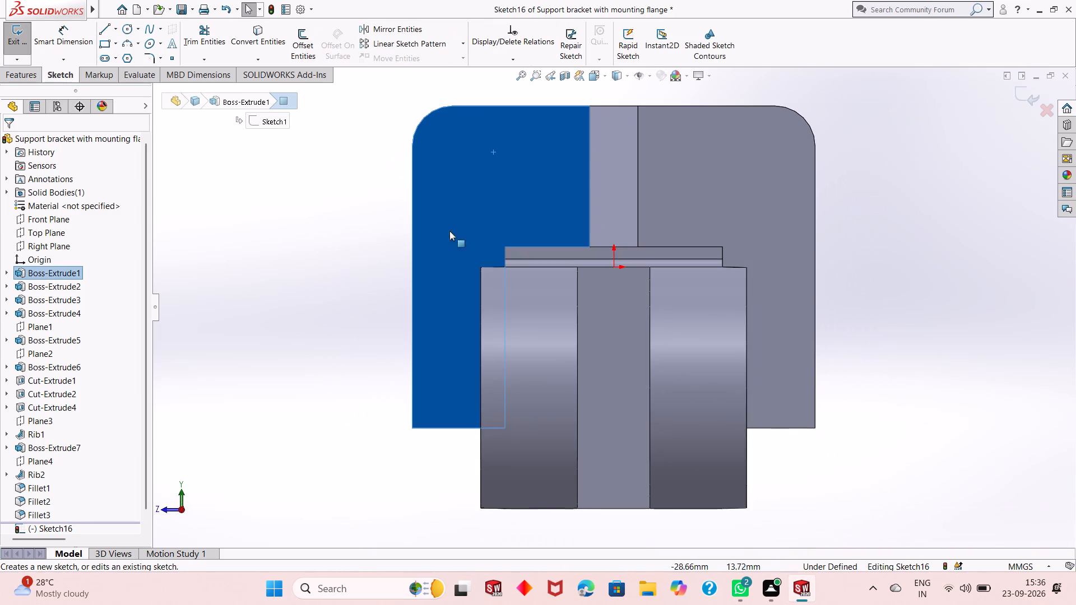
{"action": "left_click", "coordinate": [356, 271]}
{"action": "left_click", "coordinate": [123, 25]}
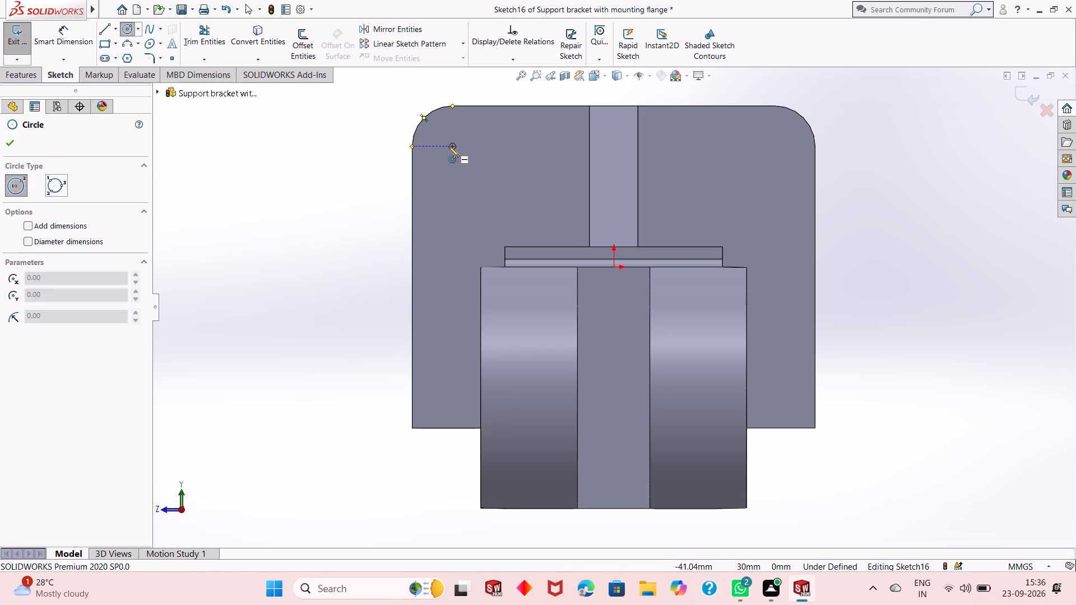
{"action": "left_click", "coordinate": [454, 148]}
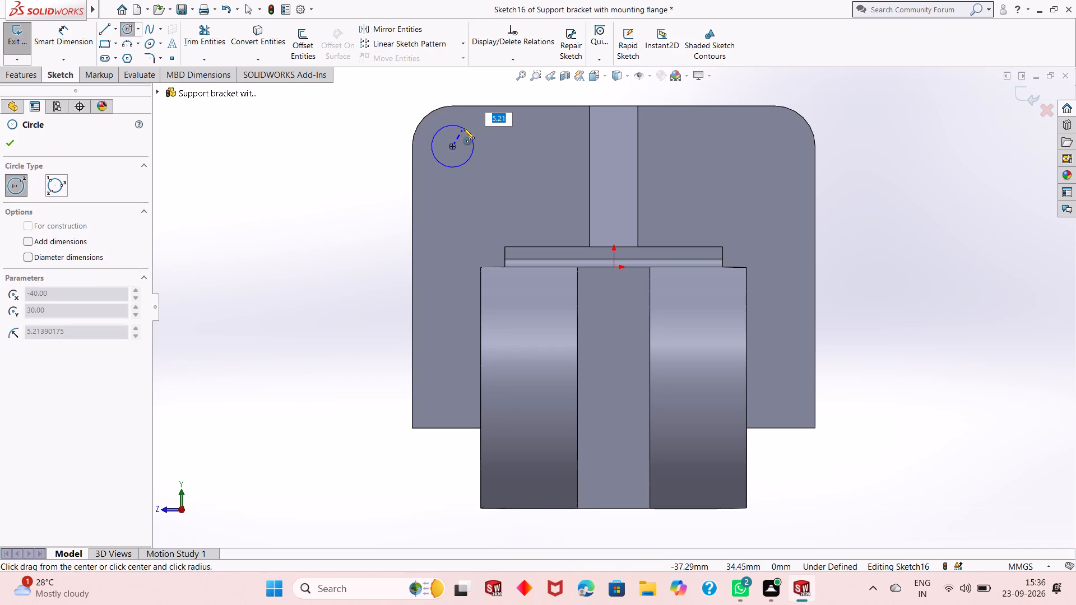
{"action": "key", "text": "5"}
{"action": "key", "text": "Return"}
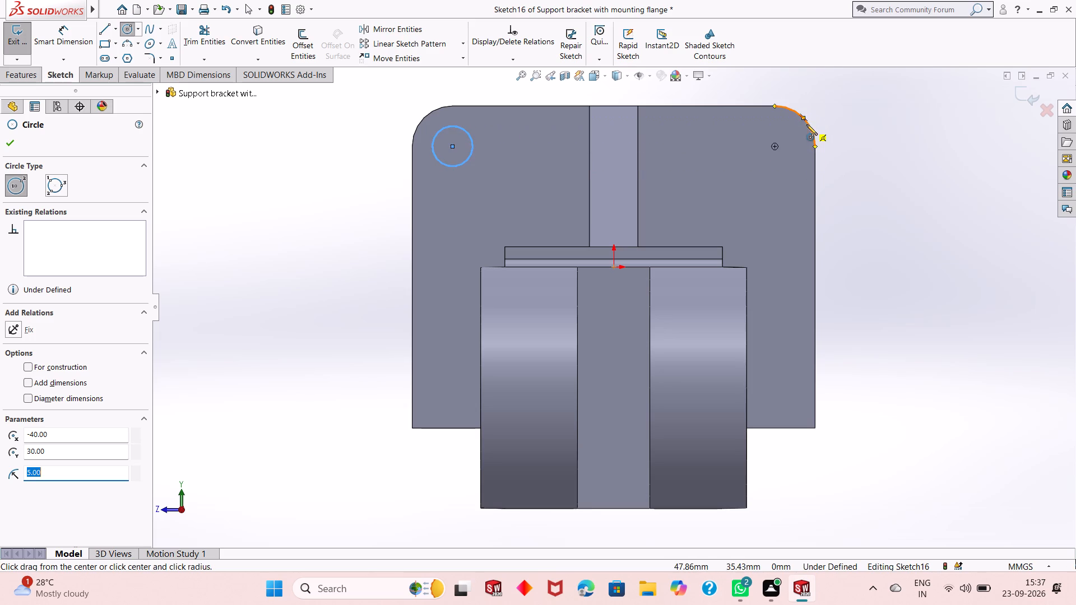
{"action": "left_click", "coordinate": [776, 148]}
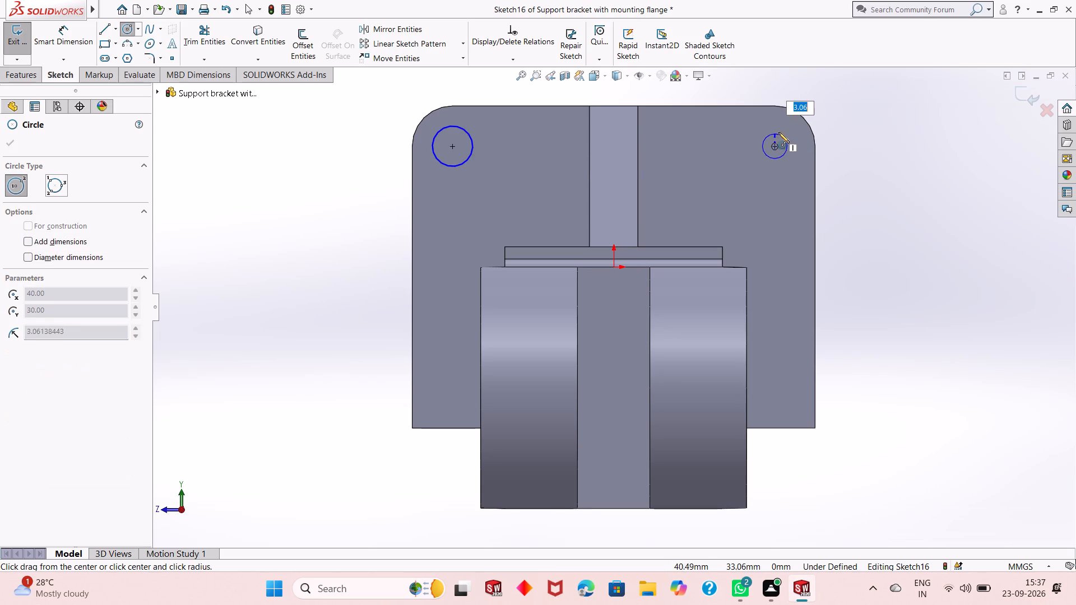
{"action": "key", "text": "5"}
{"action": "key", "text": "Return"}
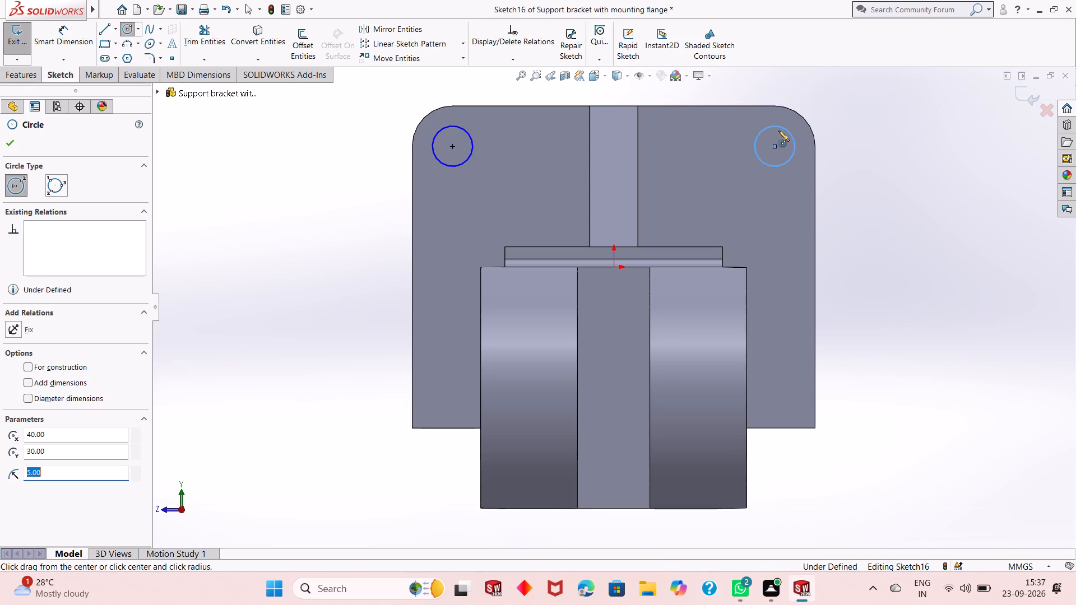
Dimension the positive Z corner circle's diameter, trying 15 mm and 12 mm before setting it to 10 mm.
{"action": "left_click", "coordinate": [68, 41]}
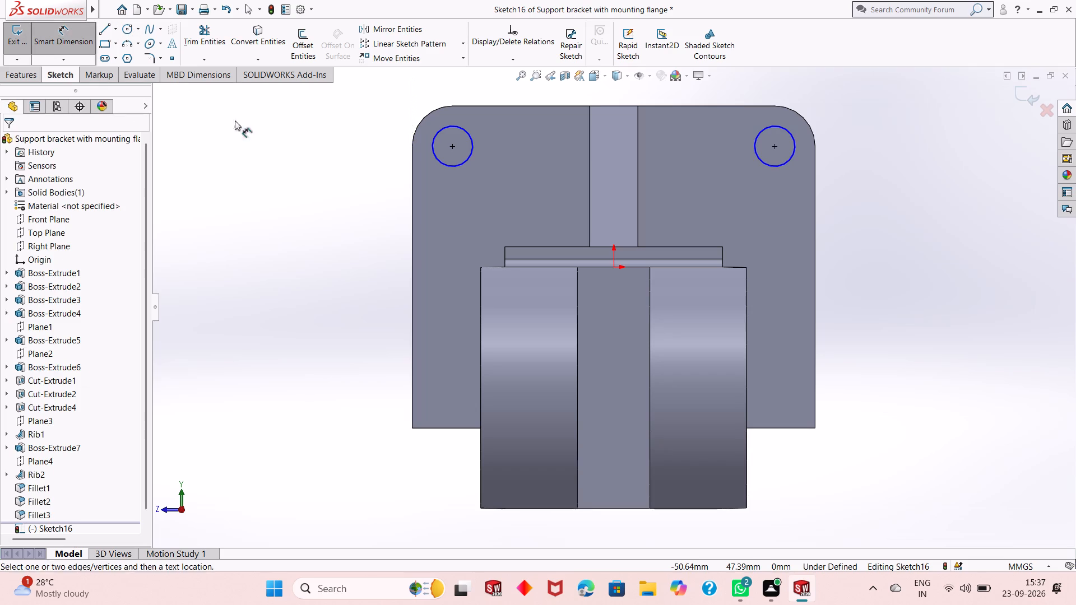
{"action": "left_click", "coordinate": [446, 163]}
{"action": "left_click", "coordinate": [350, 222]}
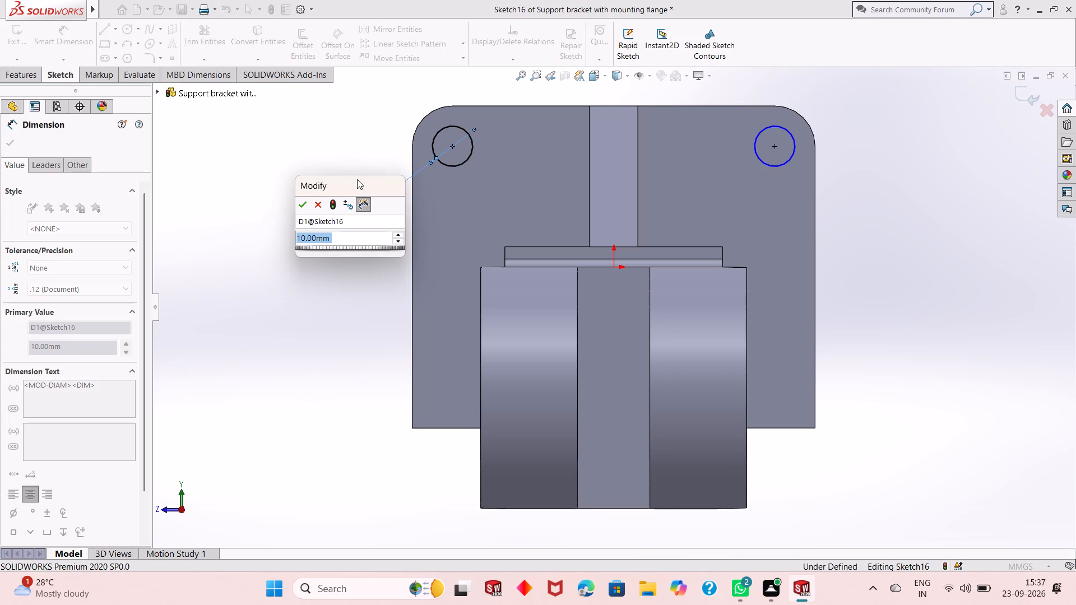
{"action": "type", "text": "15"}
{"action": "key", "text": "Return"}
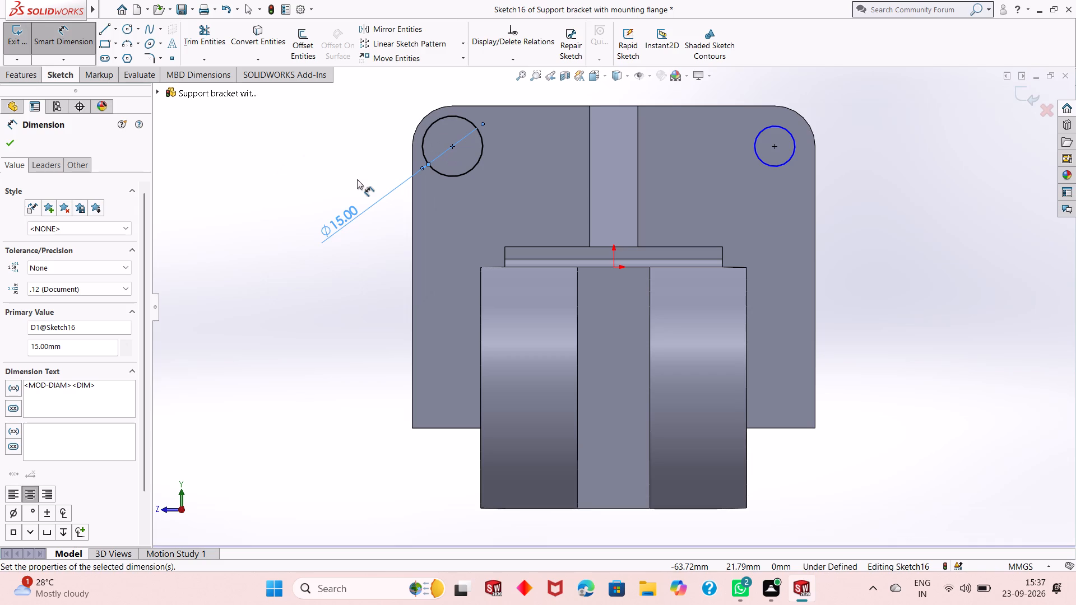
{"action": "type", "text": "12"}
{"action": "key", "text": "Return"}
{"action": "double_click", "coordinate": [349, 214]}
{"action": "type", "text": "12"}
{"action": "key", "text": "Return"}
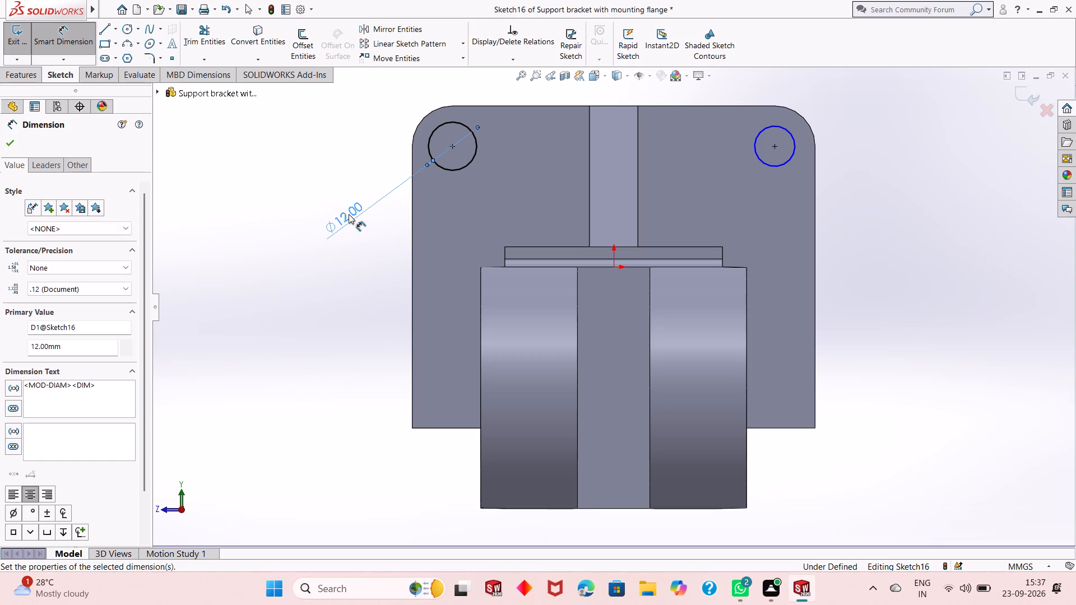
{"action": "double_click", "coordinate": [349, 214]}
{"action": "type", "text": "10"}
{"action": "key", "text": "Return"}
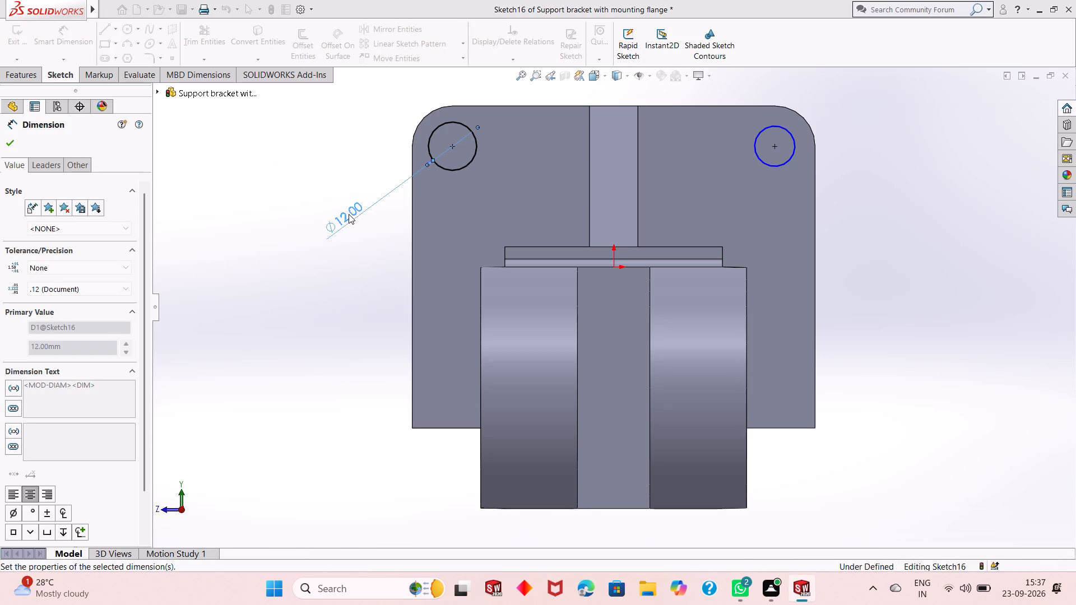
Dimension the negative Z corner circle's diameter as 10 mm.
{"action": "left_click", "coordinate": [777, 167]}
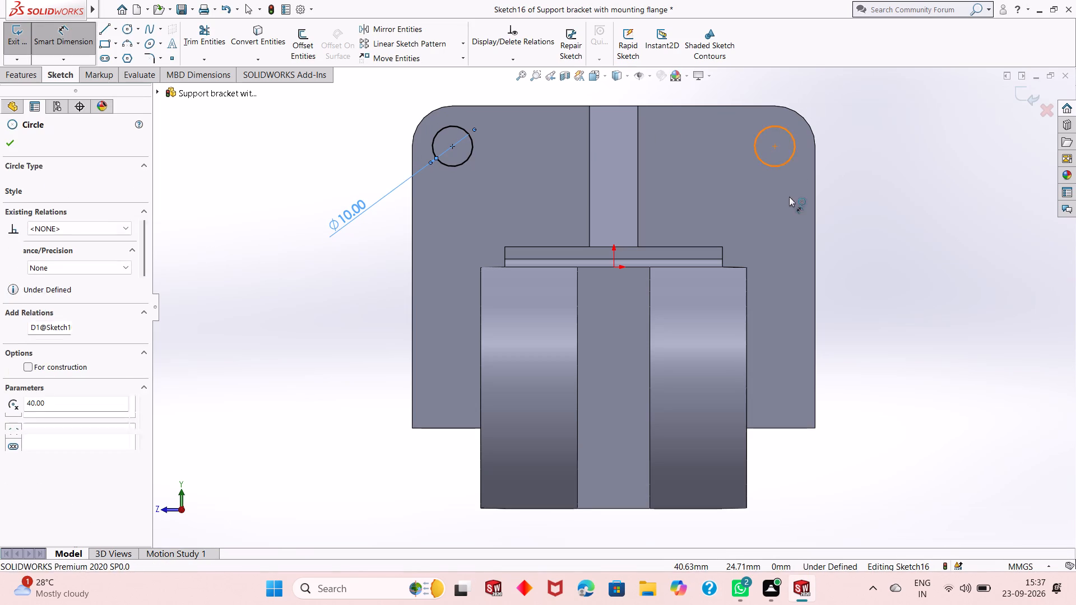
{"action": "left_click", "coordinate": [866, 297]}
{"action": "key", "text": "Return"}
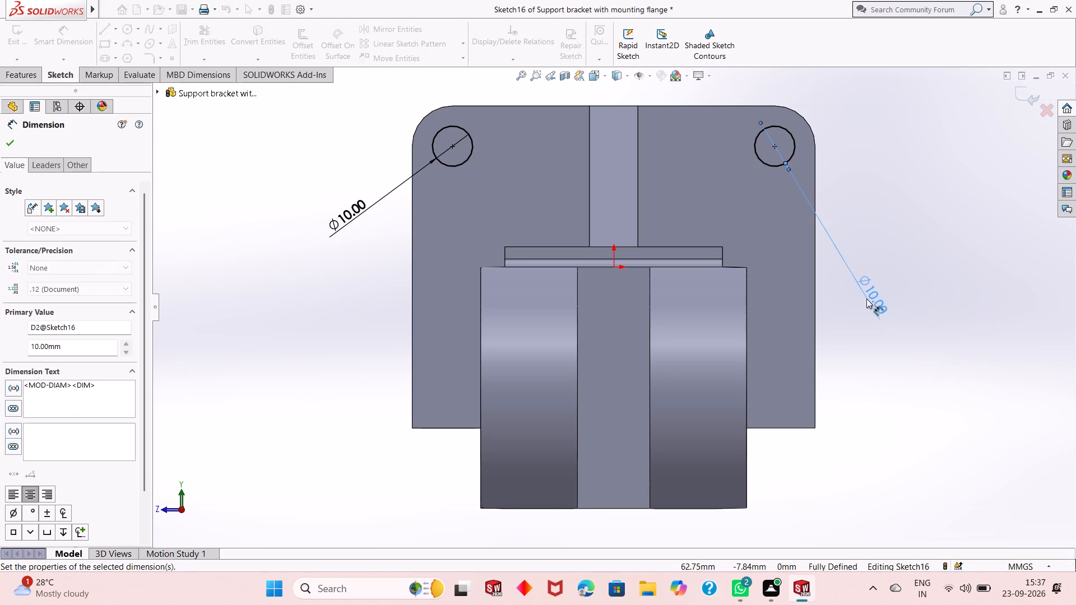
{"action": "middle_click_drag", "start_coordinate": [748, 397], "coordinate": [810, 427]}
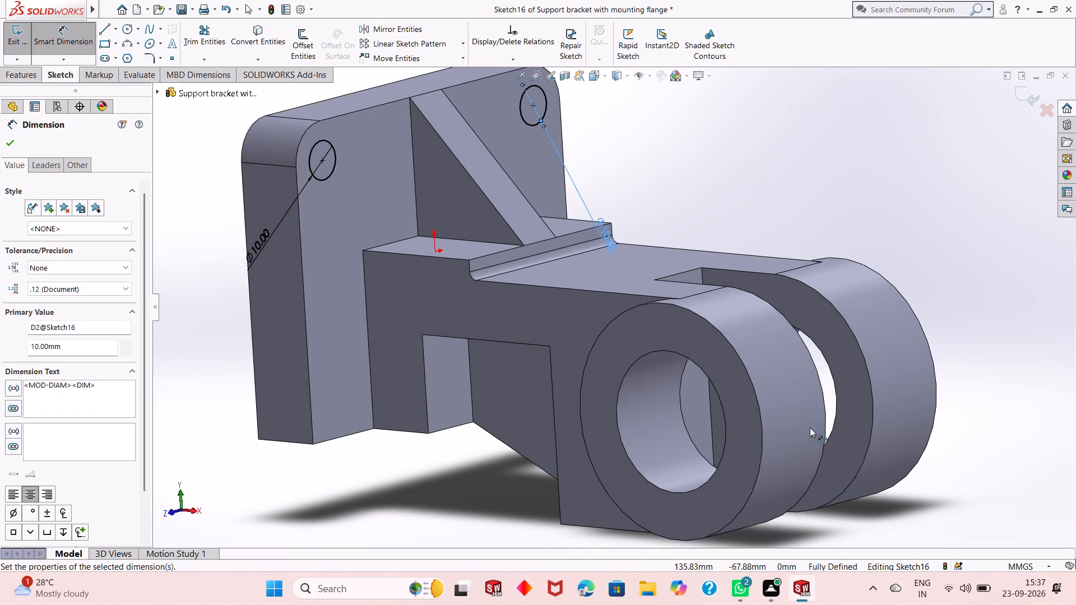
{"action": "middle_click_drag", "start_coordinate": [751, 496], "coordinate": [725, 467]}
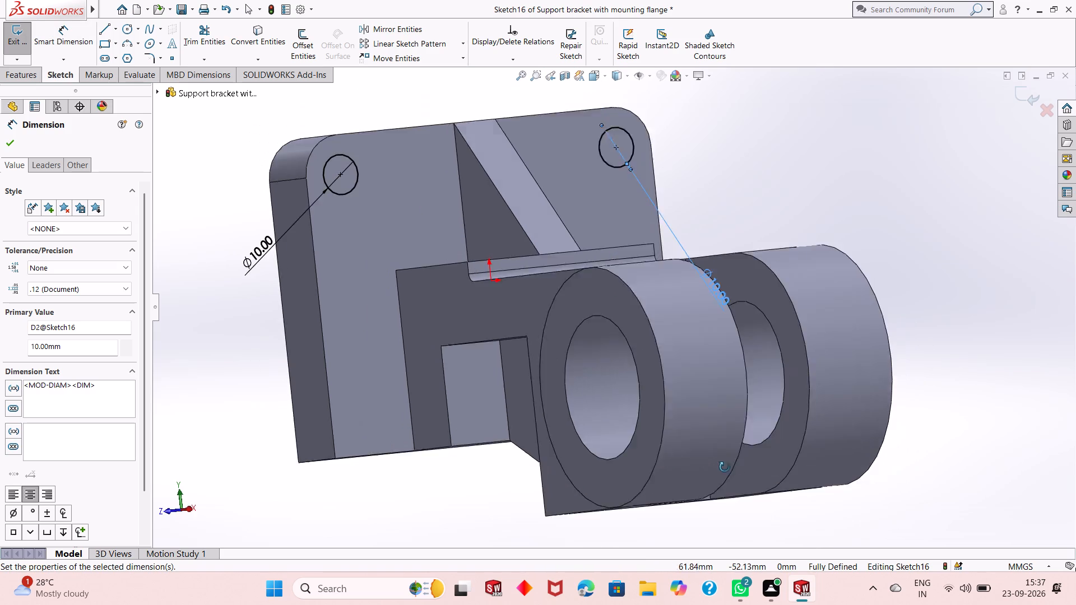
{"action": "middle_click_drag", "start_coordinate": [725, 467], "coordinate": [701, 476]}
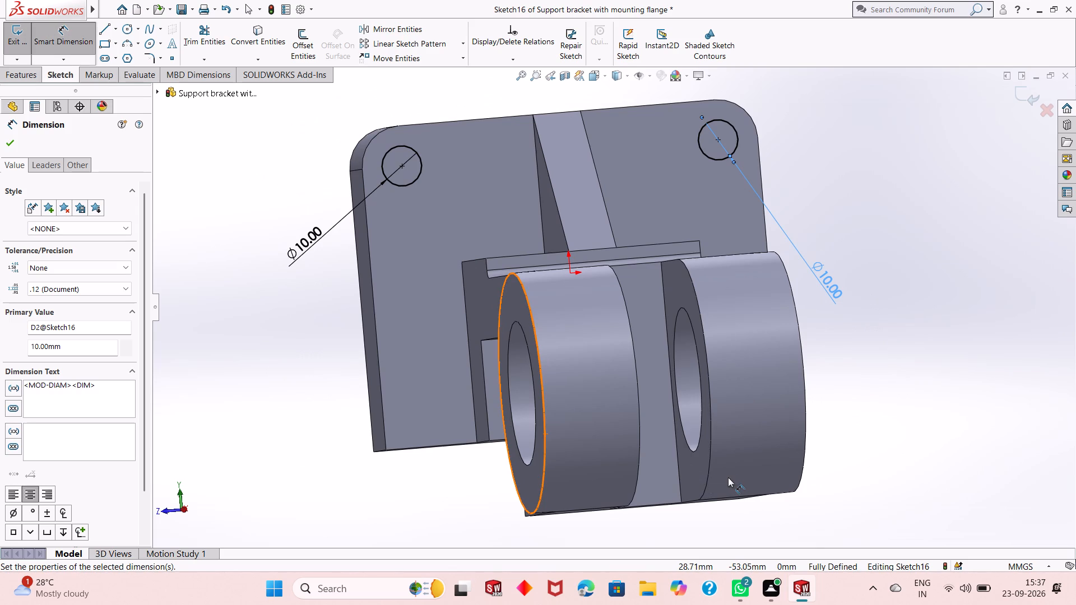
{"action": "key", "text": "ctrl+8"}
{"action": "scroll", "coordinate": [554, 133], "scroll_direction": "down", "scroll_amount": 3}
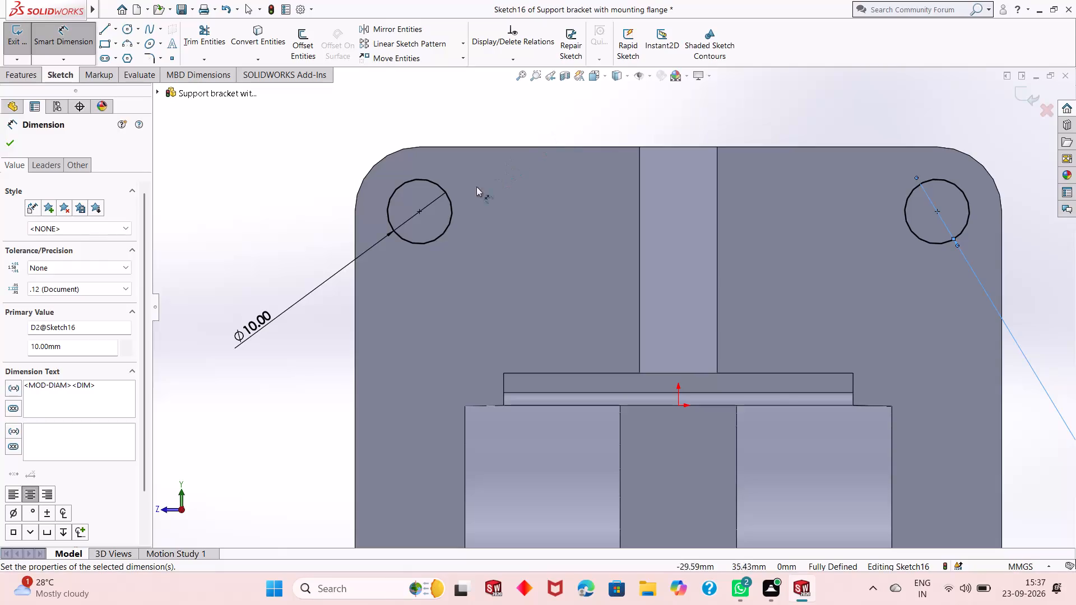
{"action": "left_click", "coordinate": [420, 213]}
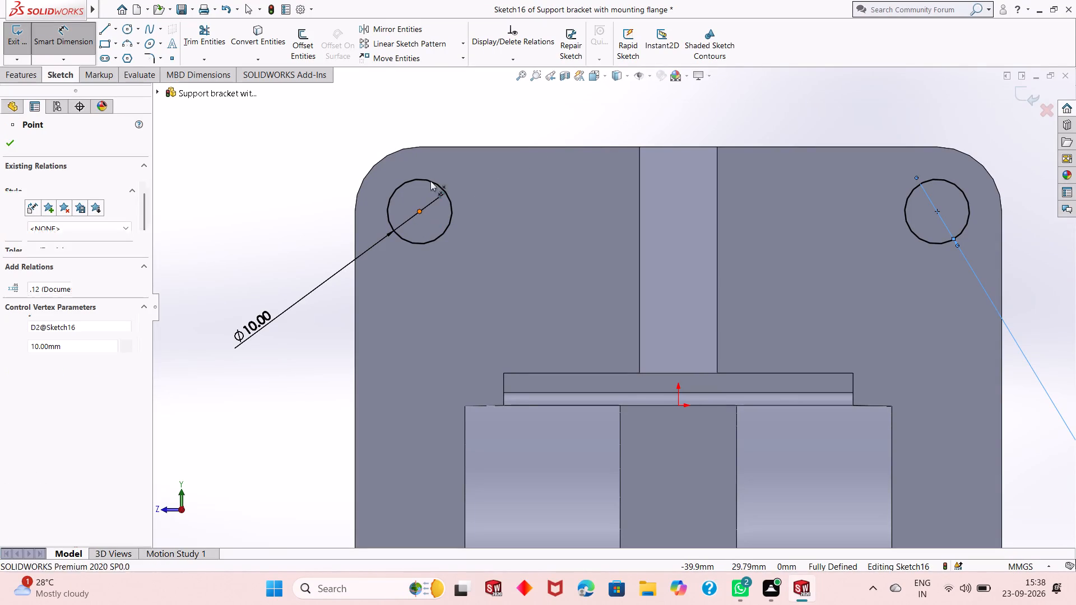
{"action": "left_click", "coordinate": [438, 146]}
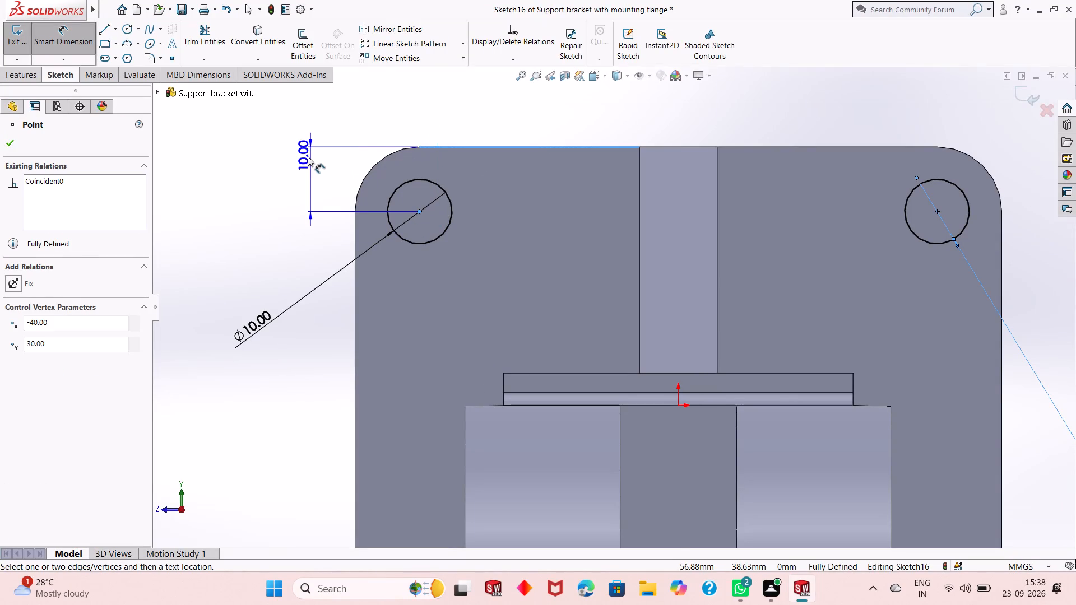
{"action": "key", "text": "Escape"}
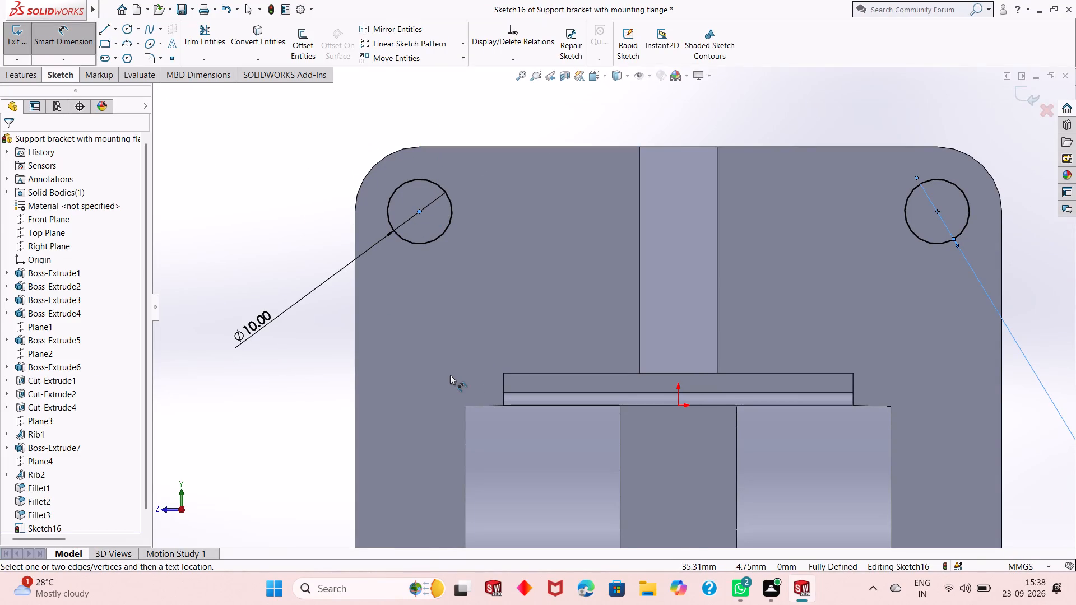
Examine the two dimensioned upper corner circles on the mounting flange from an angled view.
{"action": "scroll", "coordinate": [450, 375], "scroll_direction": "up", "scroll_amount": 2}
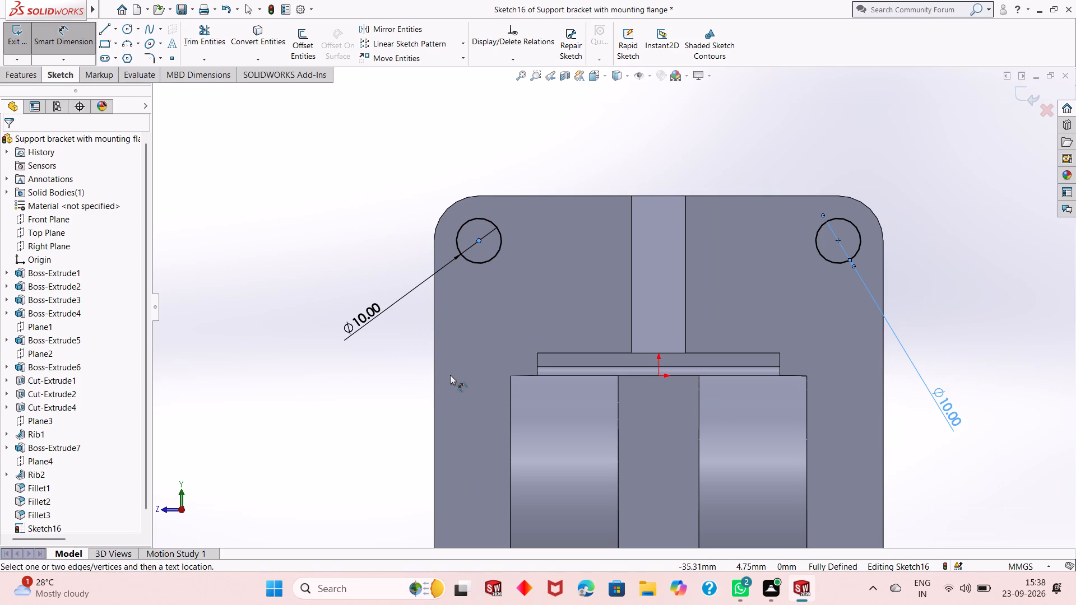
{"action": "middle_click_drag", "start_coordinate": [428, 243], "coordinate": [430, 248]}
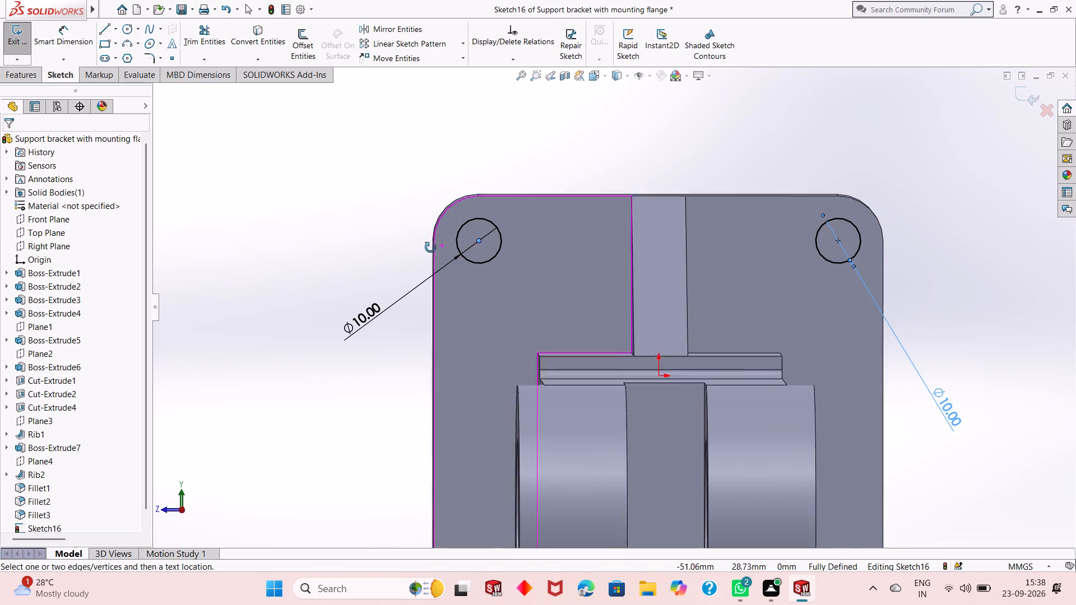
{"action": "middle_click_drag", "start_coordinate": [430, 248], "coordinate": [439, 259]}
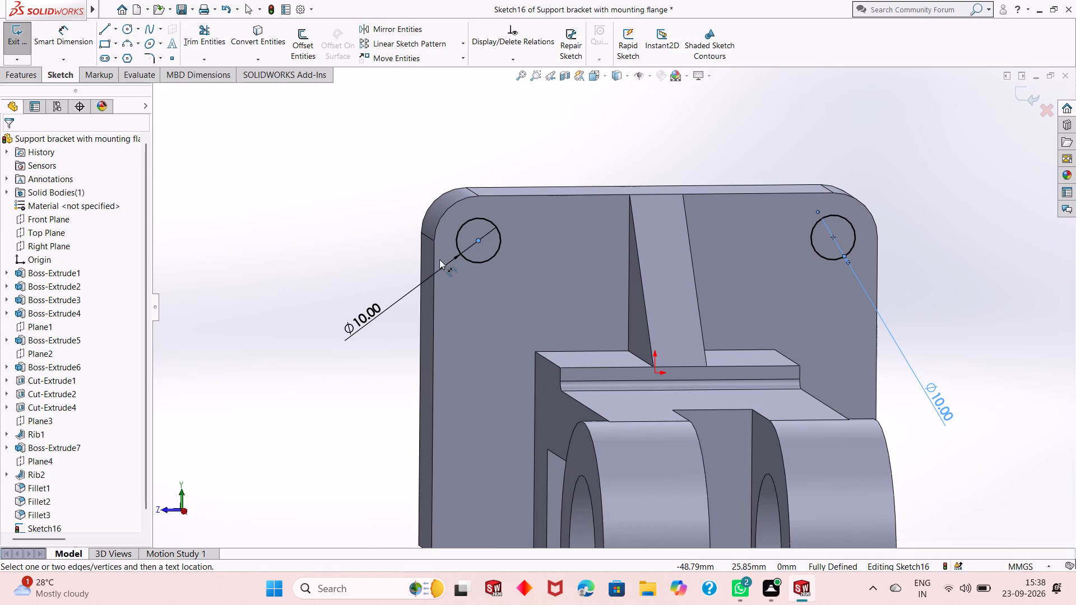
{"action": "scroll", "coordinate": [493, 259], "scroll_direction": "down", "scroll_amount": 3}
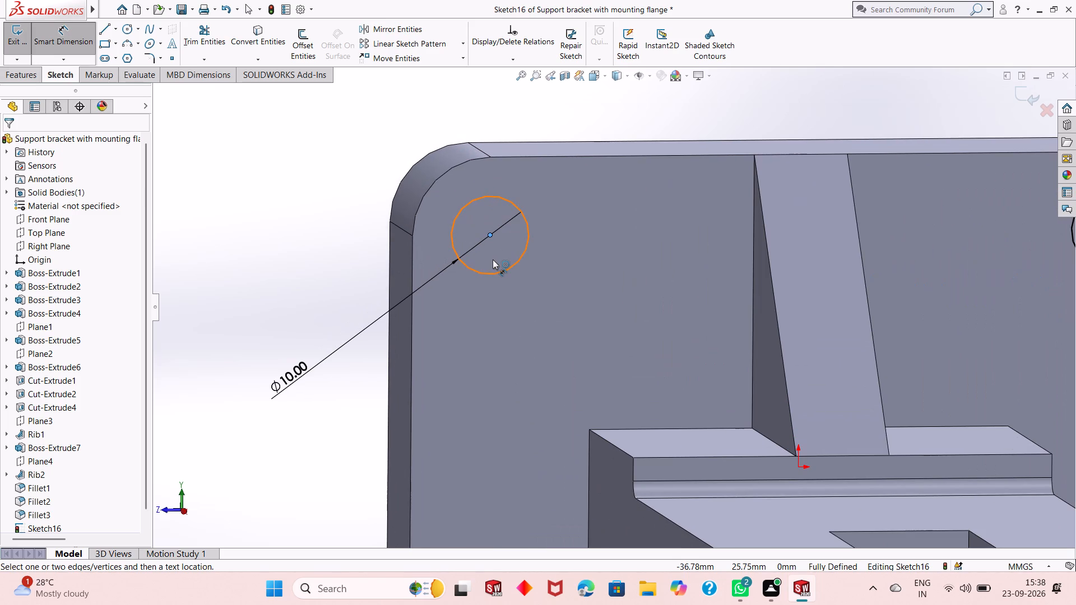
{"action": "scroll", "coordinate": [493, 259], "scroll_direction": "up", "scroll_amount": 4}
{"action": "left_click", "coordinate": [424, 262]}
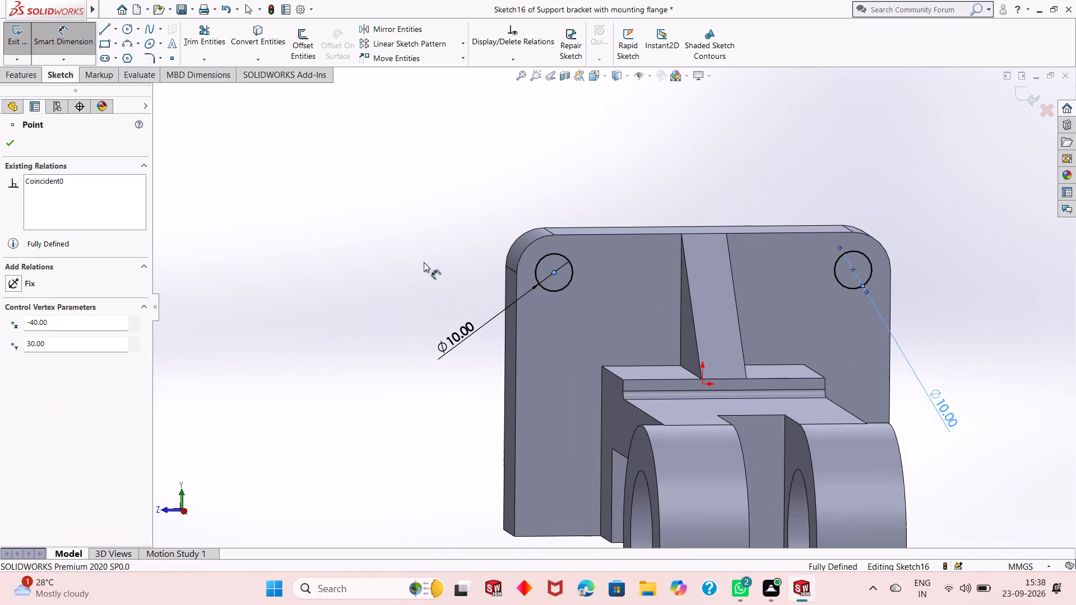
{"action": "scroll", "coordinate": [533, 301], "scroll_direction": "up", "scroll_amount": 2}
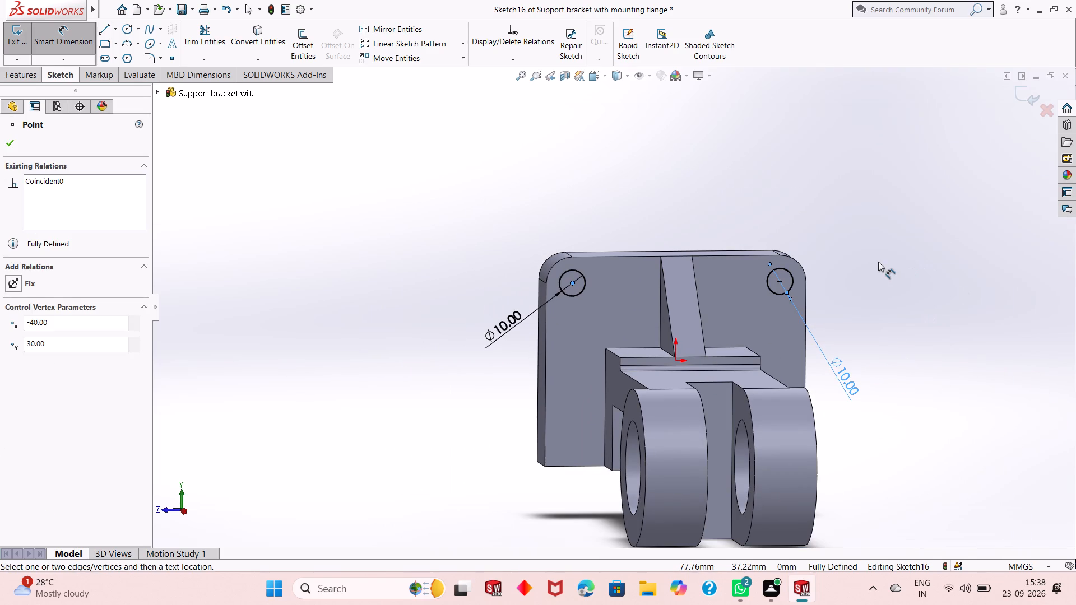
{"action": "key", "text": "Escape"}
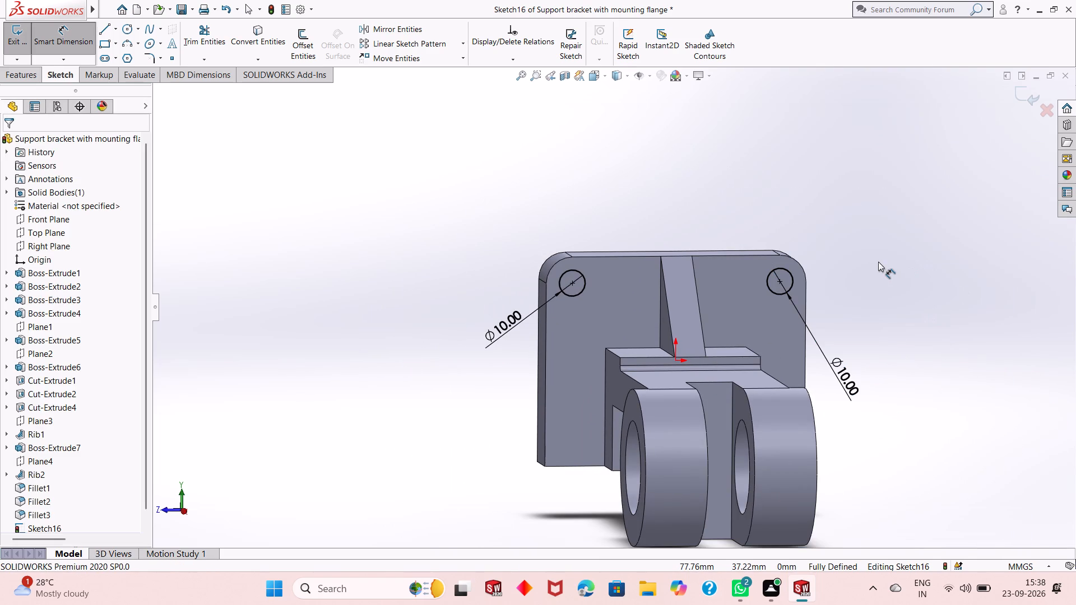
Draw two circles of about 6 mm radius near the mounting flange's lower corners, vertically aligned with the upper circles' centres.
{"action": "key", "text": "ctrl+8"}
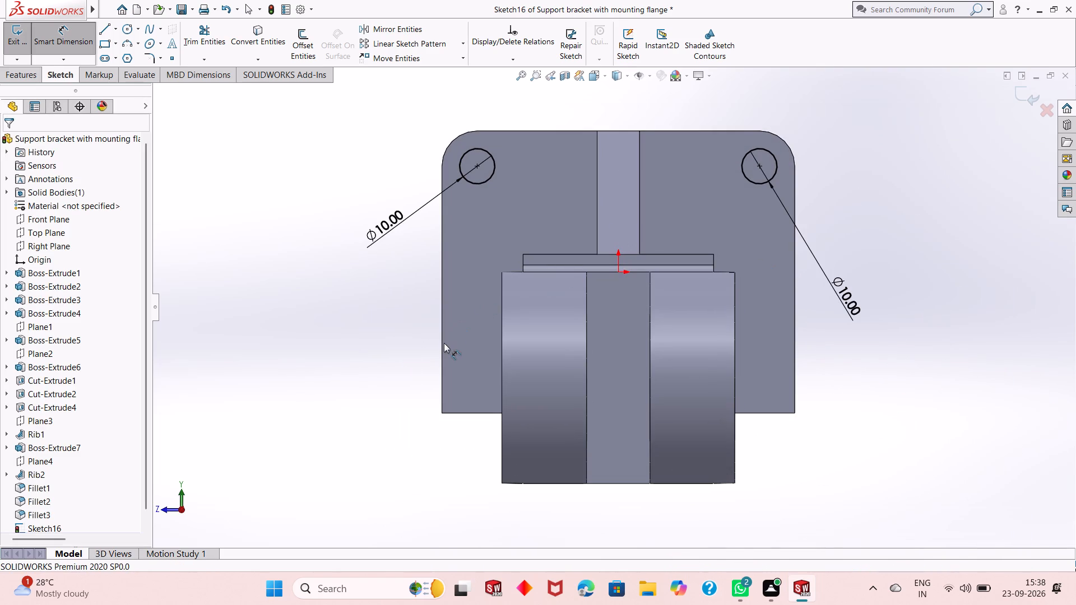
{"action": "right_click", "coordinate": [272, 202]}
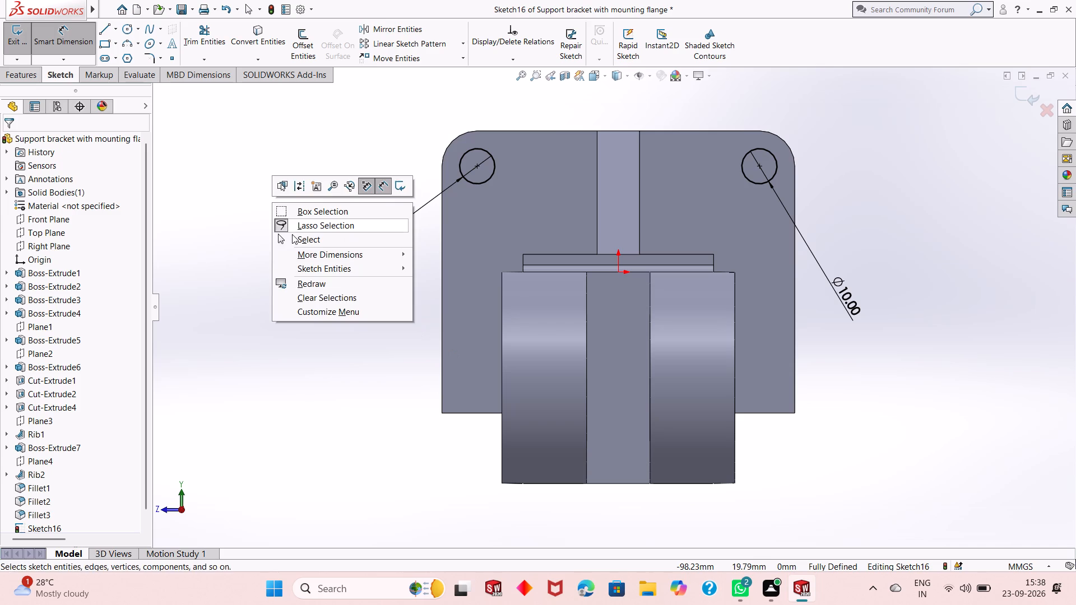
{"action": "left_click", "coordinate": [292, 234]}
{"action": "left_click", "coordinate": [125, 27]}
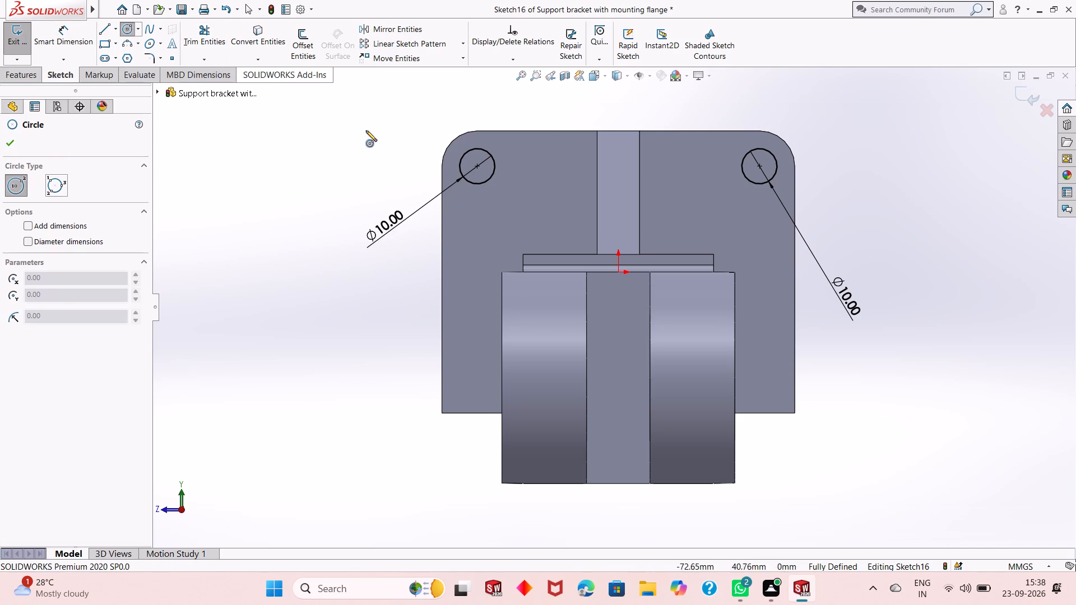
{"action": "left_click", "coordinate": [476, 368]}
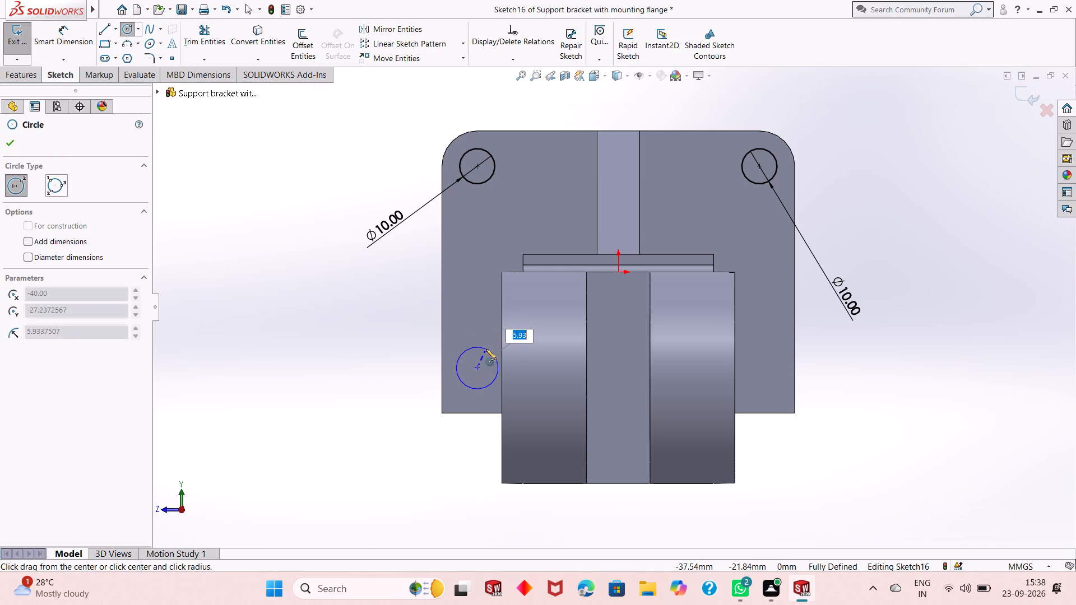
{"action": "left_click", "coordinate": [486, 349]}
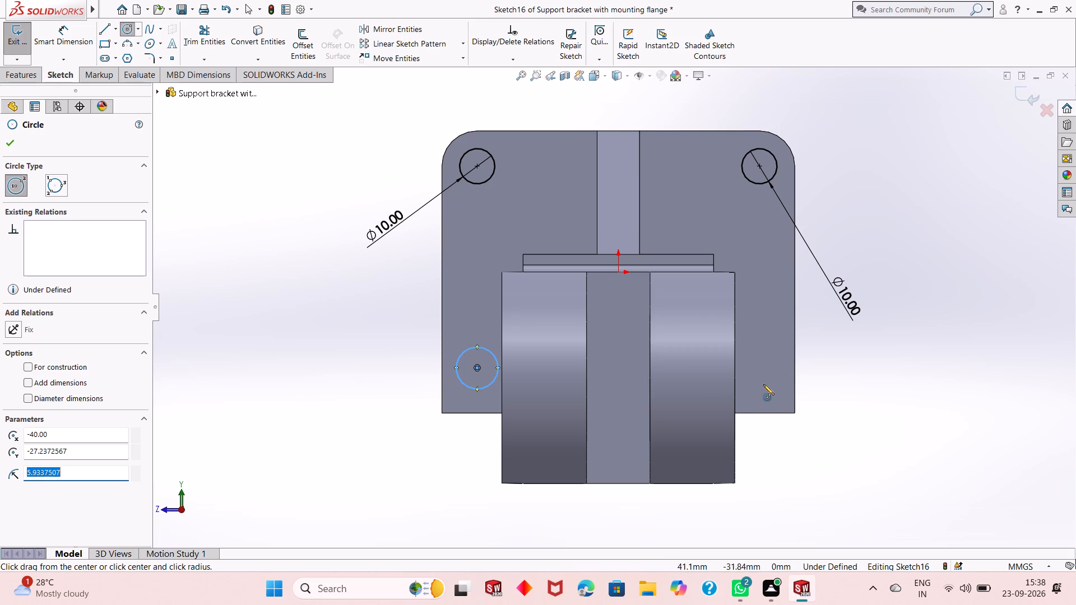
{"action": "left_click", "coordinate": [761, 376]}
{"action": "left_click", "coordinate": [769, 357]}
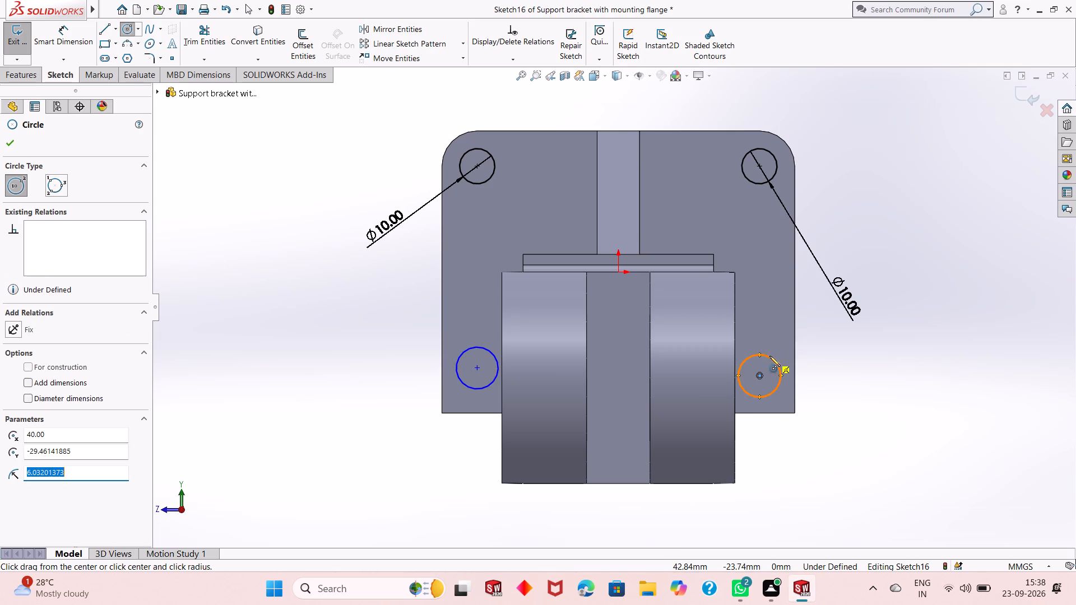
{"action": "left_click", "coordinate": [7, 146]}
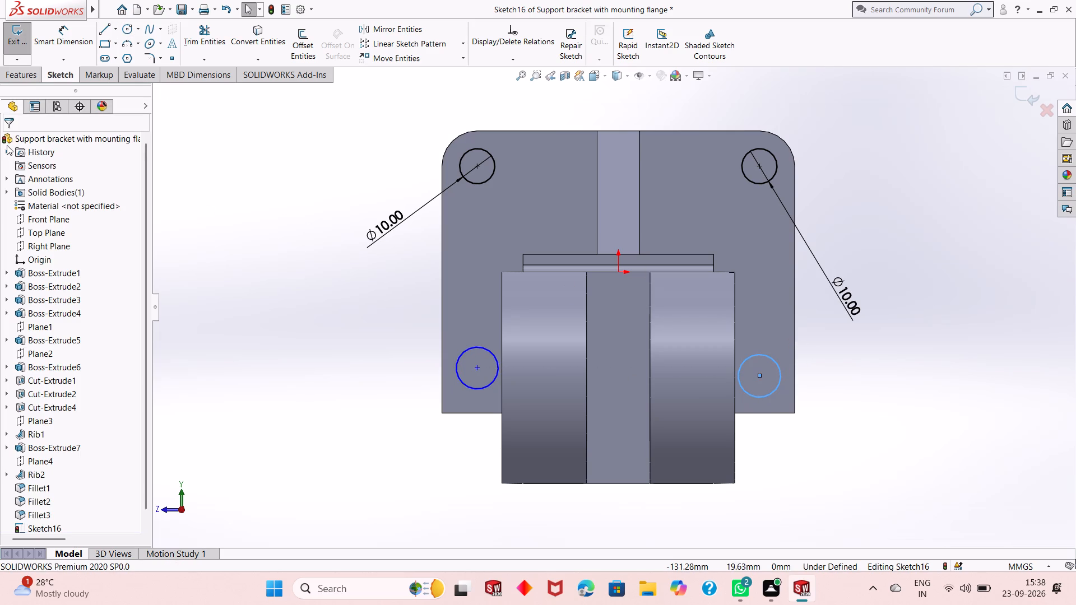
Dimension the diameters of both lower corner circles as 10 mm.
{"action": "left_click", "coordinate": [62, 43]}
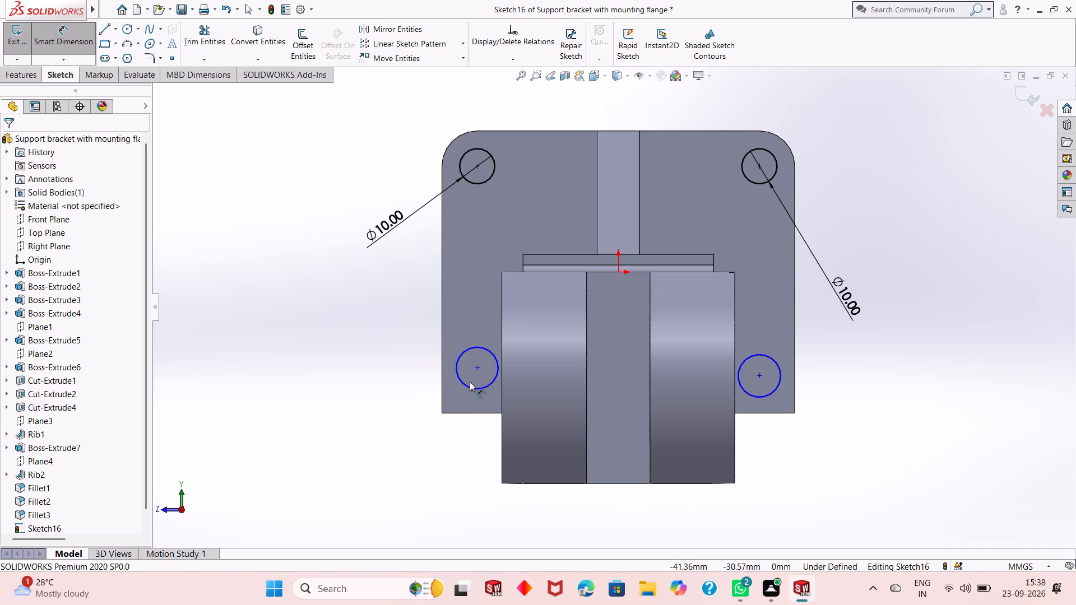
{"action": "left_click", "coordinate": [467, 388]}
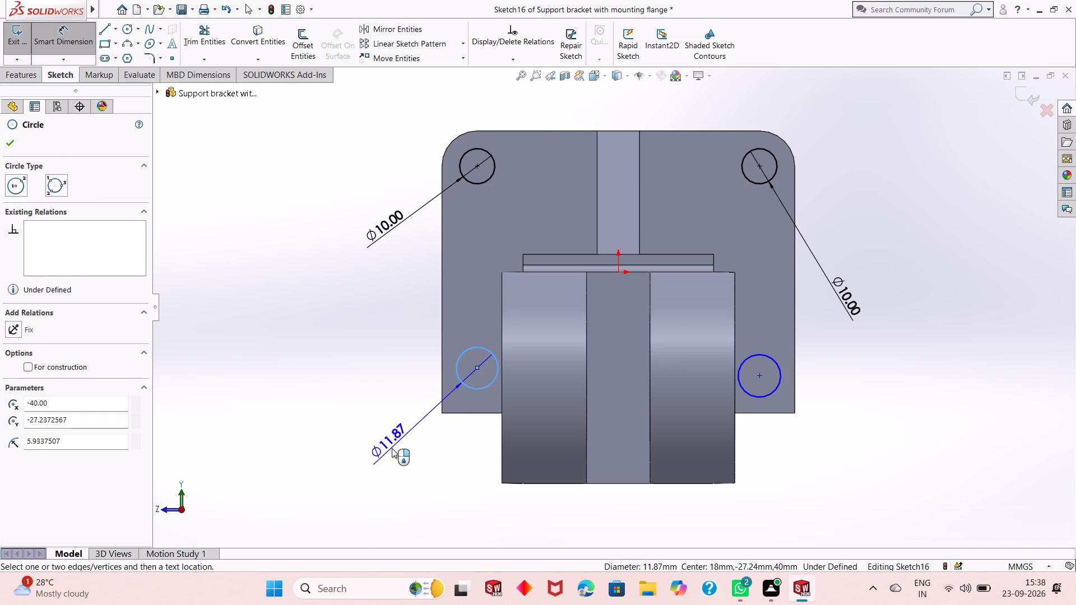
{"action": "left_click", "coordinate": [392, 448]}
{"action": "type", "text": "10"}
{"action": "key", "text": "Return"}
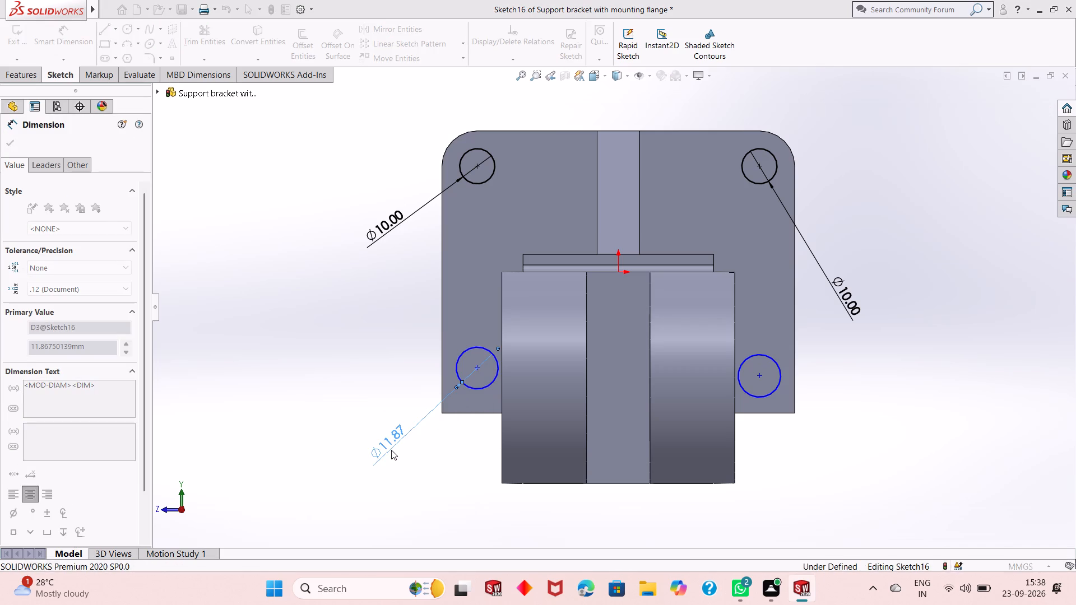
{"action": "left_click", "coordinate": [754, 397]}
{"action": "left_click", "coordinate": [859, 477]}
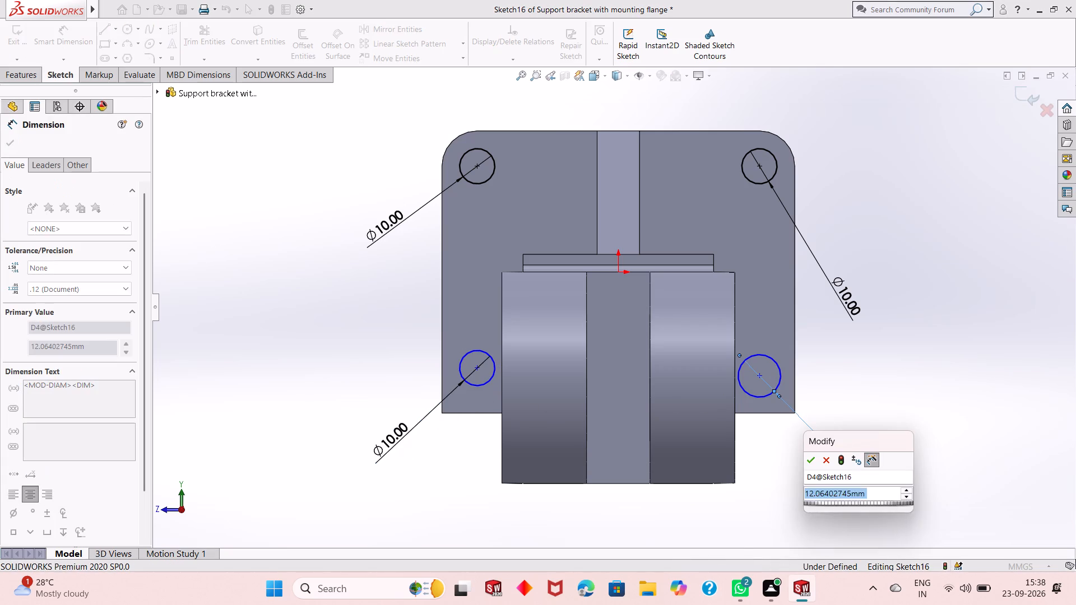
{"action": "type", "text": "10"}
{"action": "key", "text": "Return"}
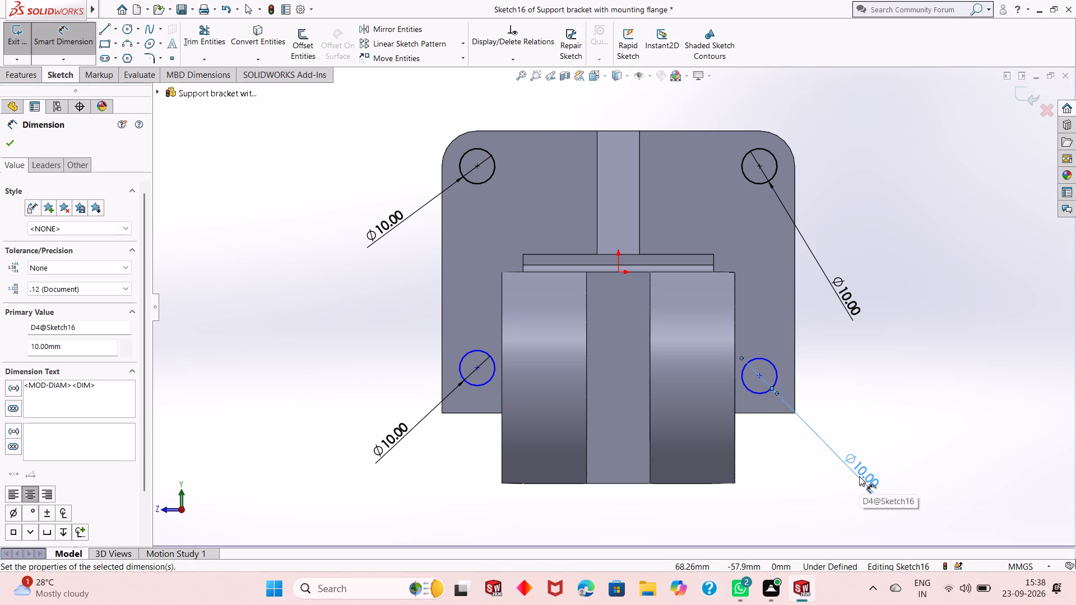
Dimension the positive Z lower circle's centre 10 mm from the flange's side edge and 10 mm from its bottom edge.
{"action": "scroll", "coordinate": [632, 322], "scroll_direction": "down", "scroll_amount": 2}
{"action": "scroll", "coordinate": [625, 412], "scroll_direction": "up", "scroll_amount": 1}
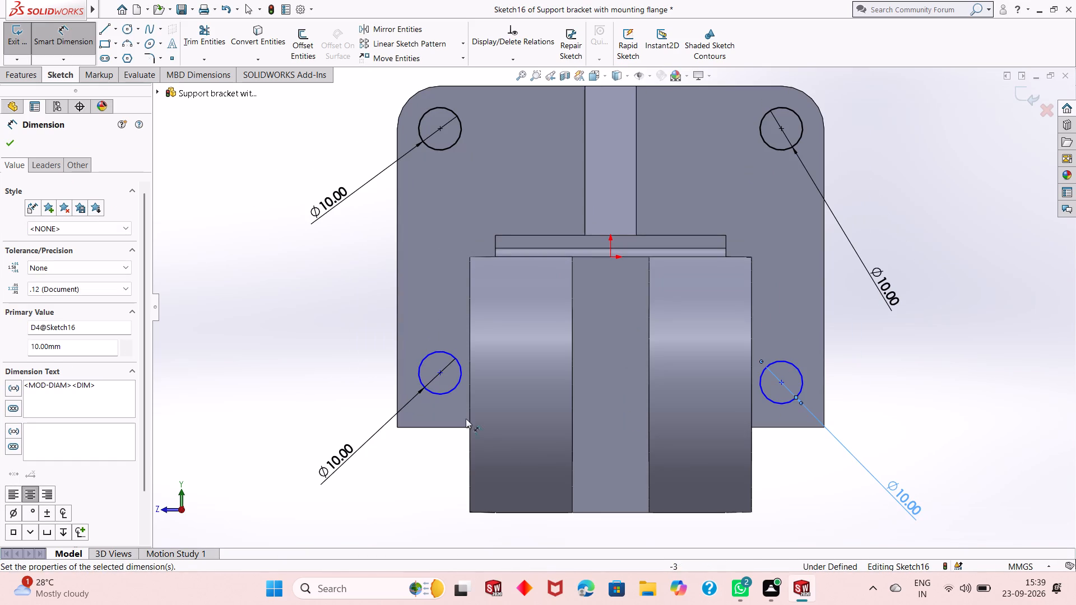
{"action": "left_click", "coordinate": [439, 371]}
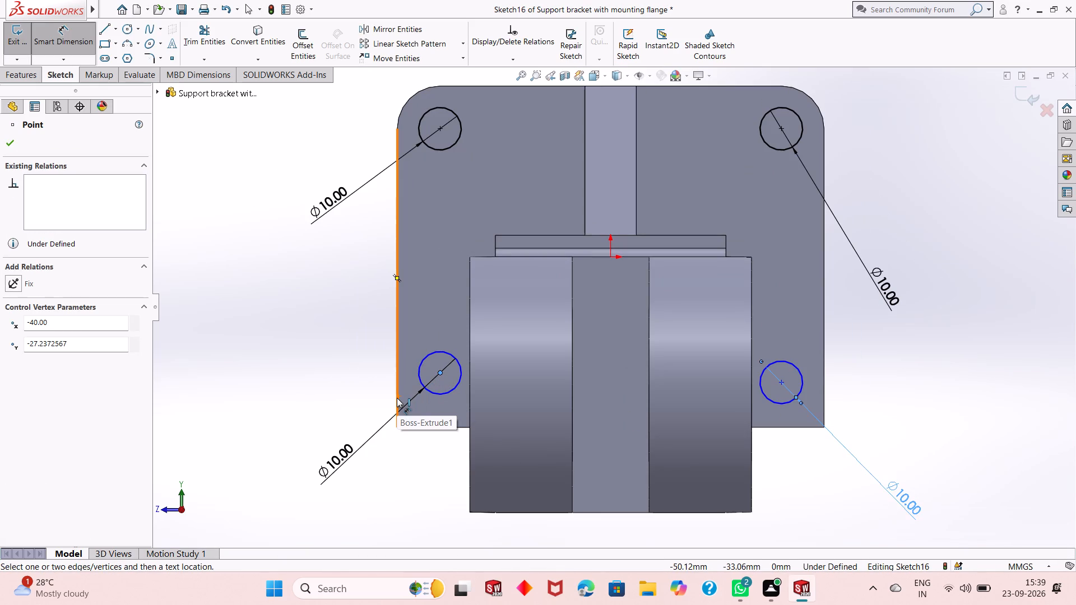
{"action": "left_click", "coordinate": [397, 398]}
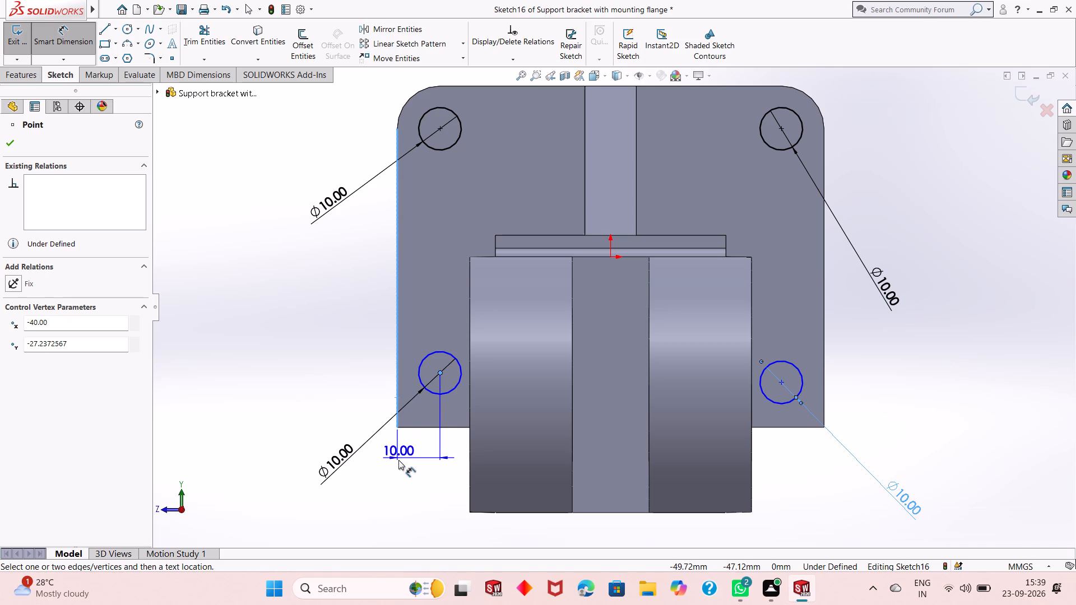
{"action": "left_click", "coordinate": [398, 460]}
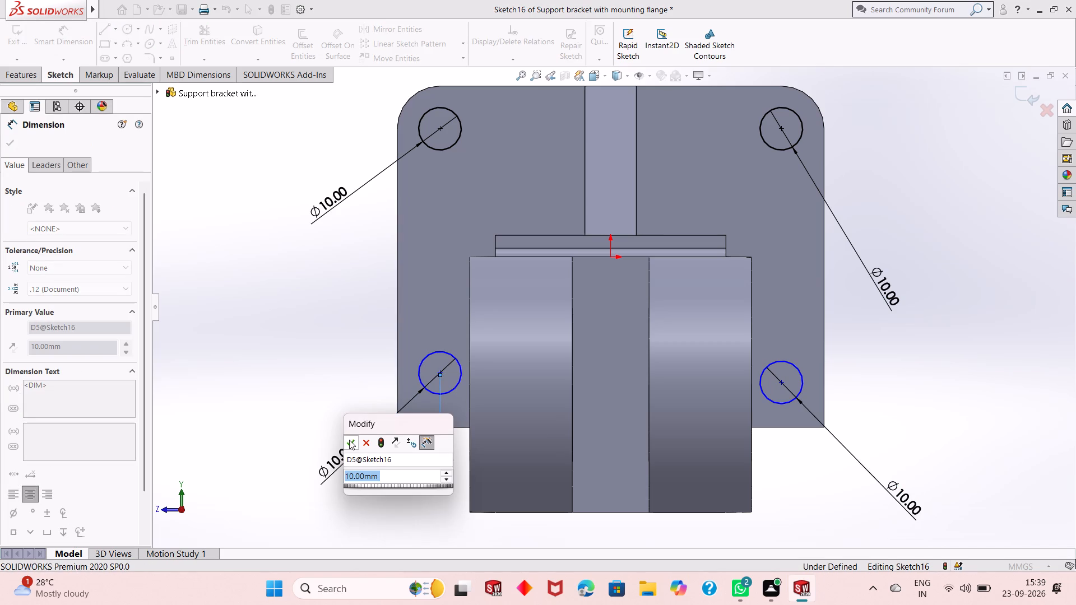
{"action": "left_click", "coordinate": [348, 440]}
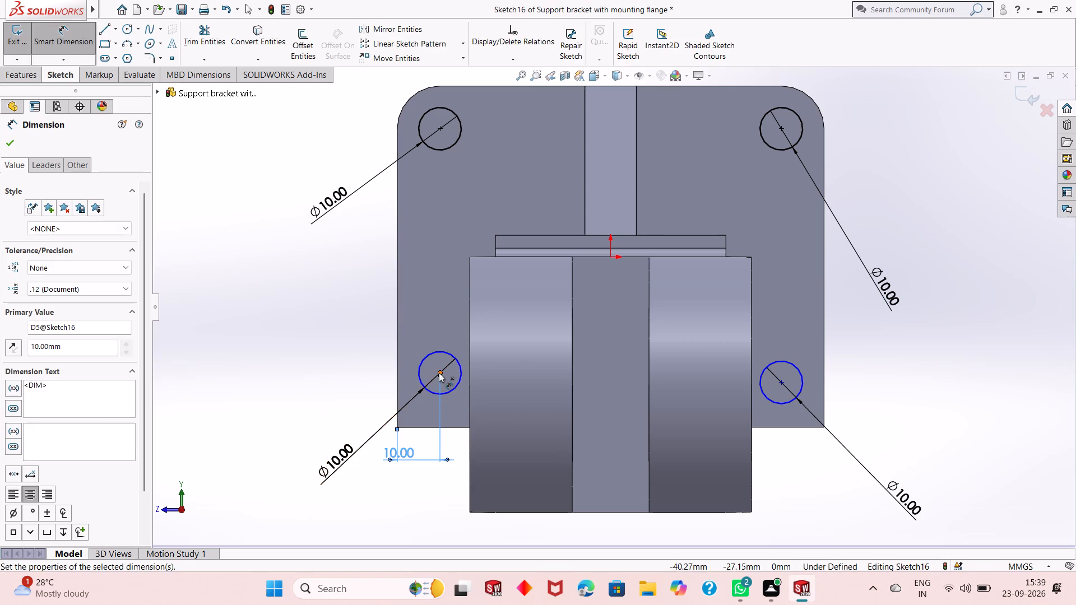
{"action": "left_click", "coordinate": [439, 373]}
{"action": "left_click", "coordinate": [444, 427]}
{"action": "left_click", "coordinate": [312, 426]}
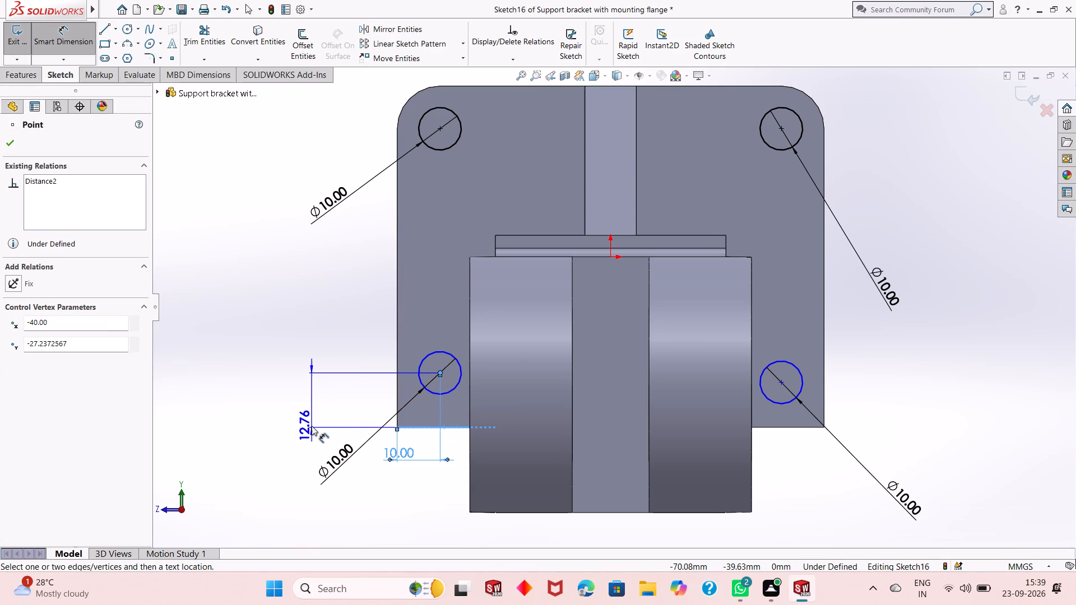
{"action": "type", "text": "10"}
{"action": "key", "text": "Return"}
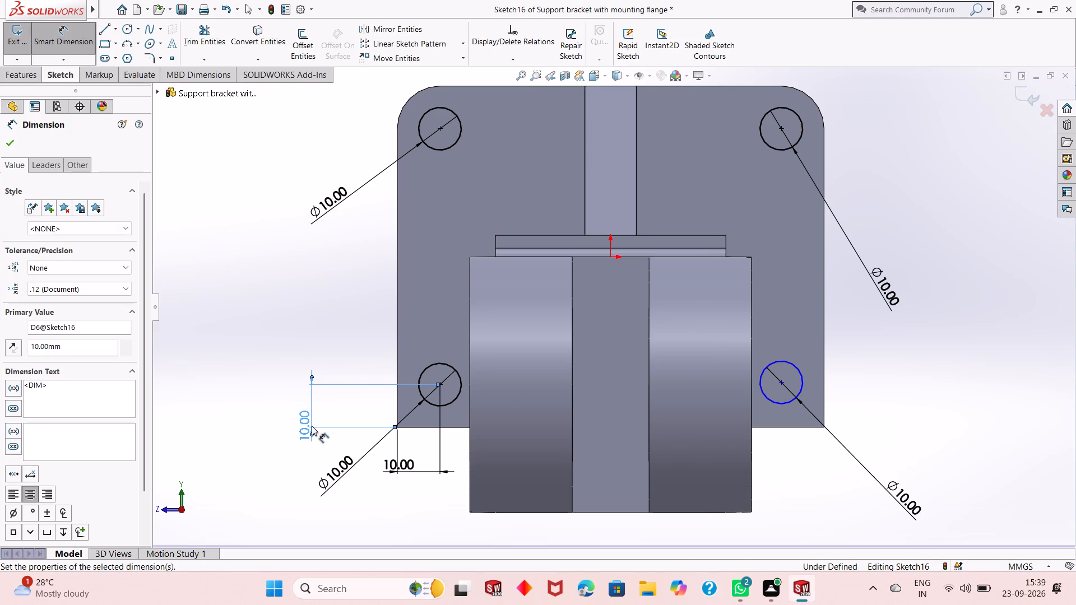
Dimension the negative Z lower circle's centre 10 mm from the flange's bottom edge and 10 mm from its side edge.
{"action": "left_click", "coordinate": [780, 381]}
{"action": "left_click", "coordinate": [793, 427]}
{"action": "left_click", "coordinate": [898, 428]}
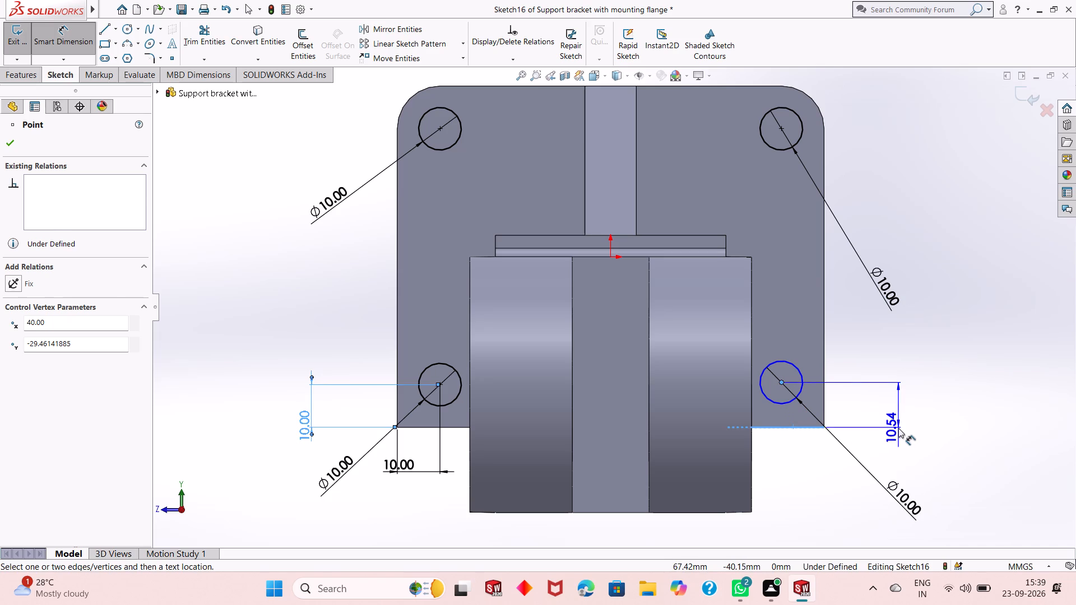
{"action": "type", "text": "10"}
{"action": "key", "text": "Return"}
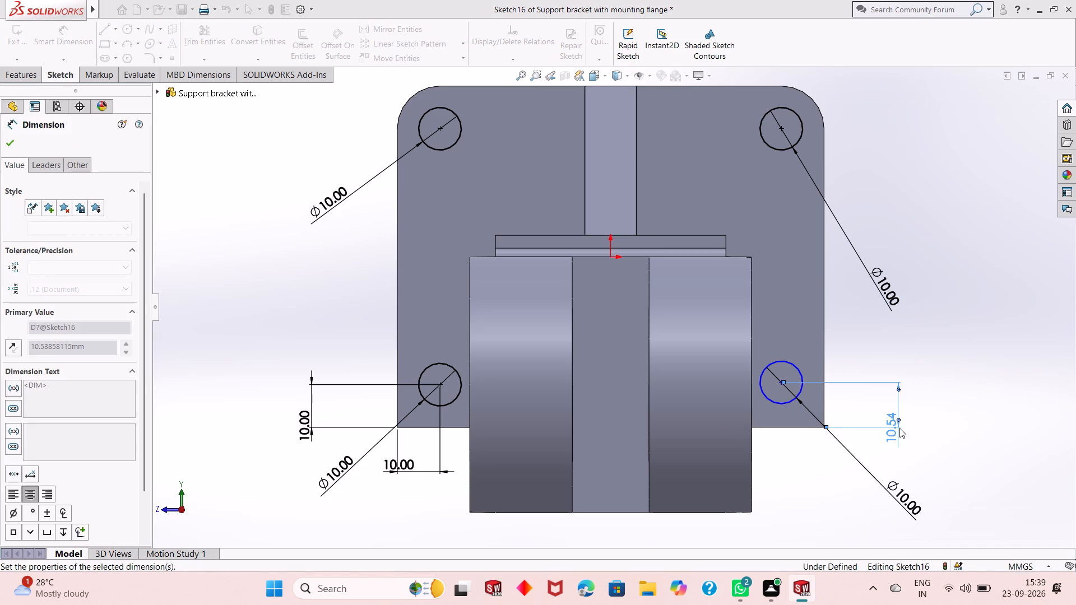
{"action": "left_click", "coordinate": [780, 388]}
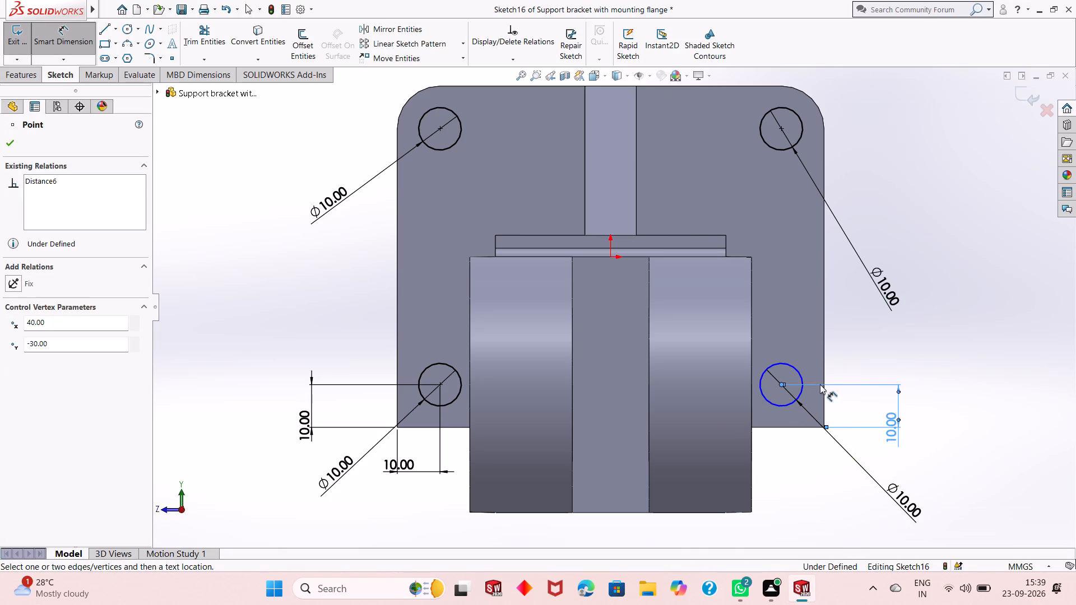
{"action": "left_click", "coordinate": [824, 384]}
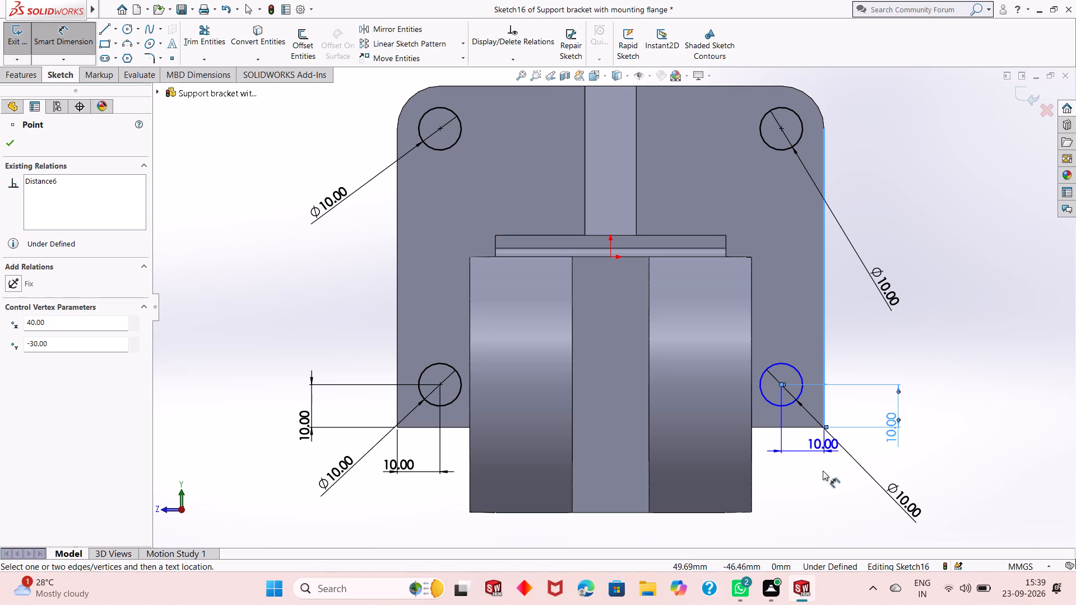
{"action": "left_click", "coordinate": [823, 475]}
{"action": "key", "text": "Return"}
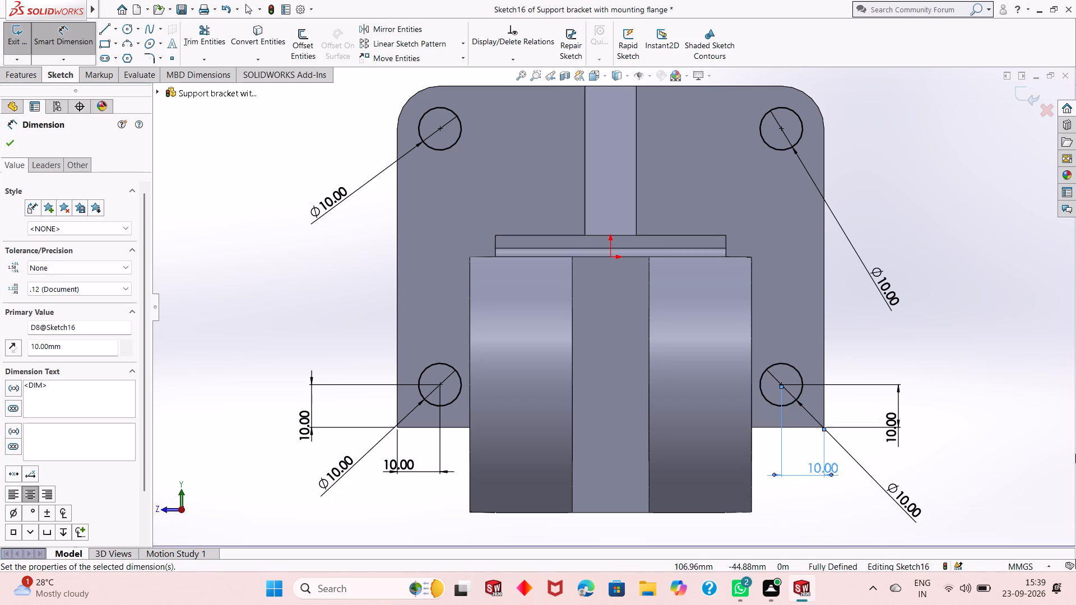
{"action": "left_click", "coordinate": [7, 143]}
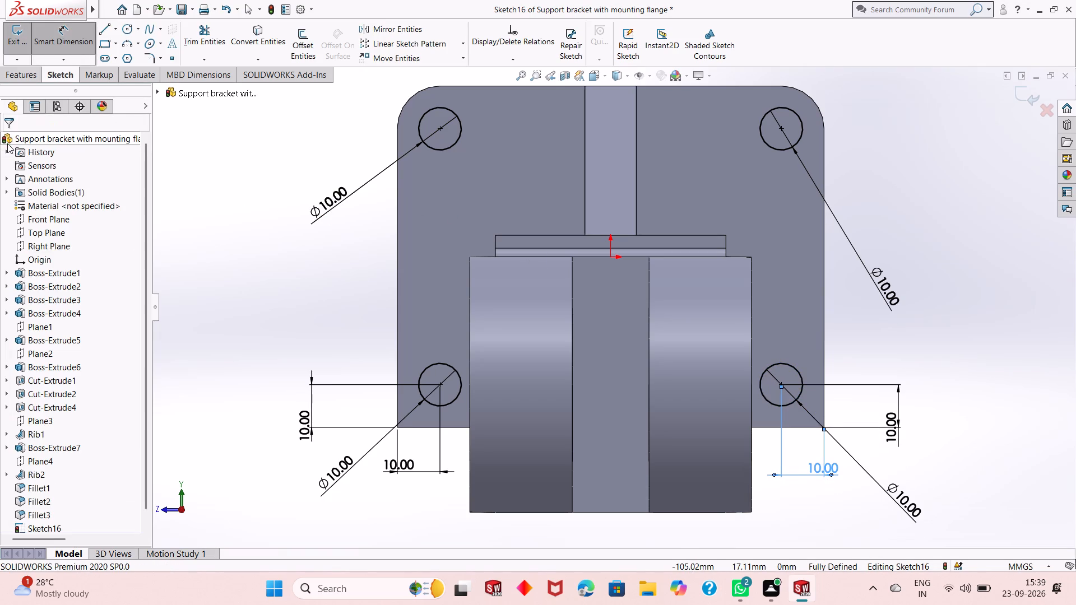
Inspect the four dimensioned corner circles on the mounting flange from several angles.
{"action": "middle_click_drag", "start_coordinate": [525, 211], "coordinate": [557, 246]}
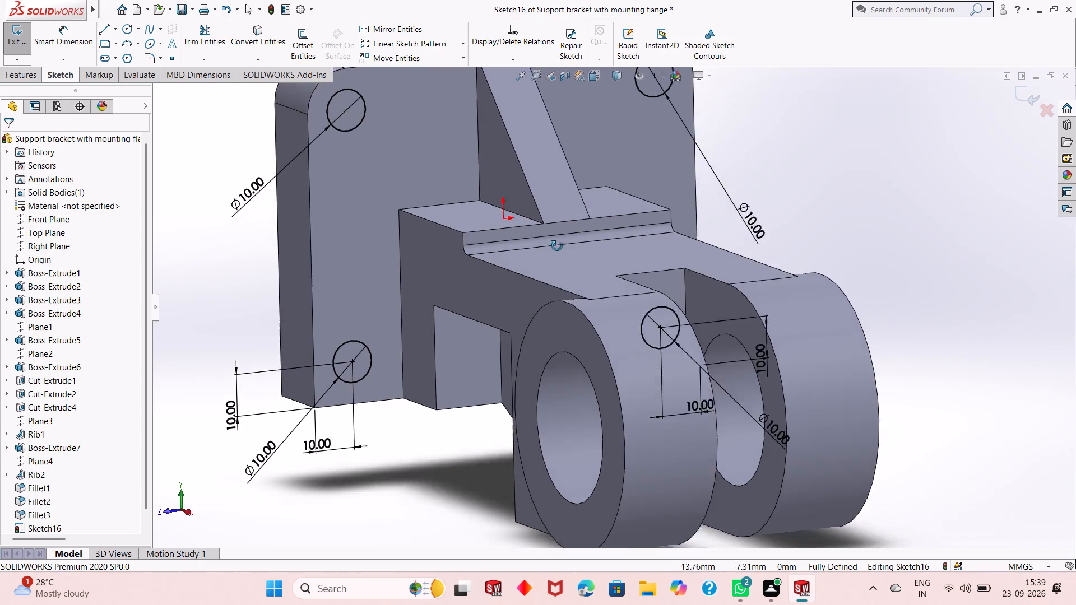
{"action": "middle_click_drag", "start_coordinate": [557, 246], "coordinate": [560, 259]}
{"action": "scroll", "coordinate": [560, 259], "scroll_direction": "up", "scroll_amount": 2}
{"action": "scroll", "coordinate": [596, 121], "scroll_direction": "down", "scroll_amount": 2}
{"action": "scroll", "coordinate": [558, 220], "scroll_direction": "up", "scroll_amount": 2}
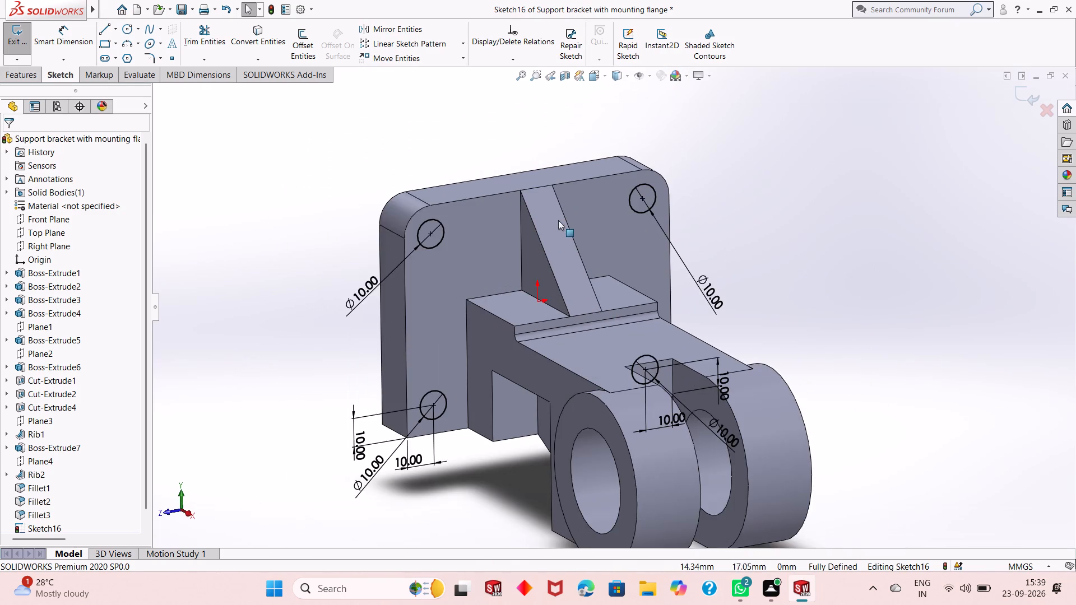
{"action": "scroll", "coordinate": [589, 360], "scroll_direction": "up", "scroll_amount": 1}
{"action": "middle_click_drag", "start_coordinate": [614, 348], "coordinate": [624, 334]}
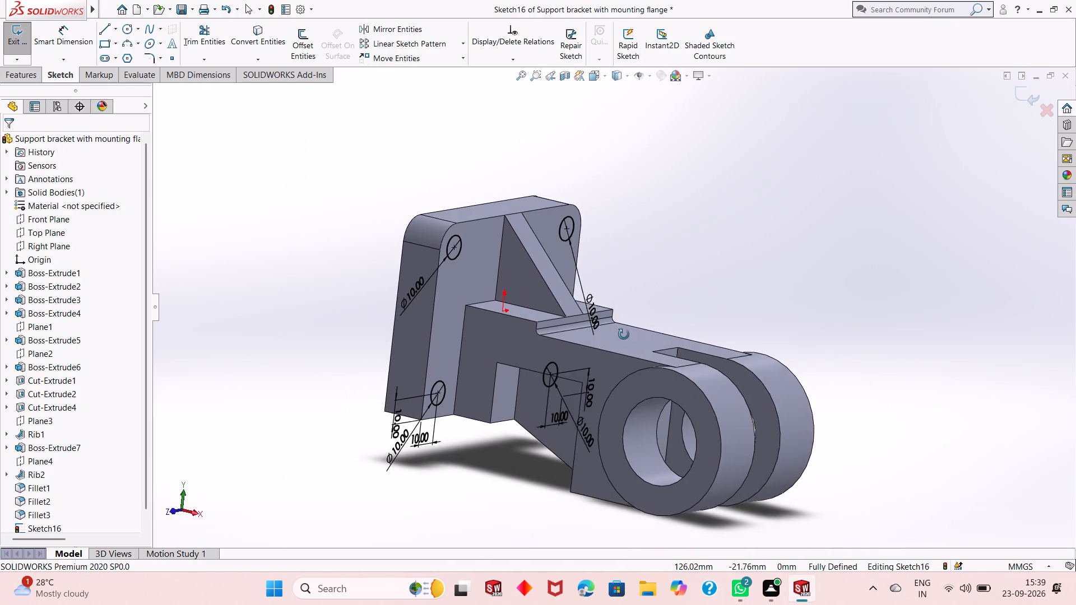
{"action": "middle_click_drag", "start_coordinate": [624, 334], "coordinate": [643, 318]}
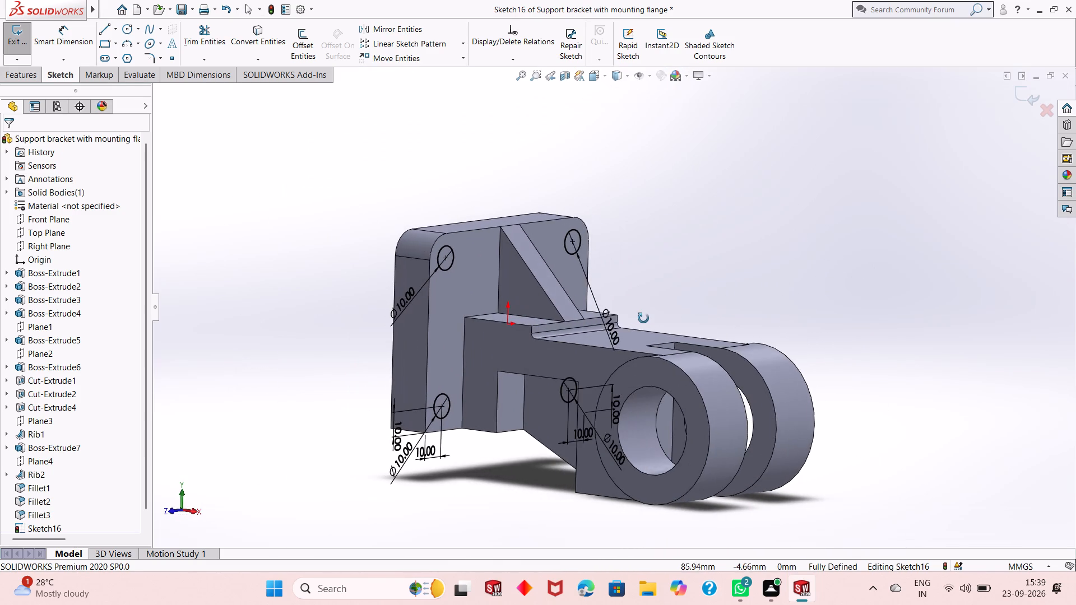
{"action": "middle_click_drag", "start_coordinate": [643, 318], "coordinate": [631, 377]}
{"action": "middle_click_drag", "start_coordinate": [631, 378], "coordinate": [656, 366]}
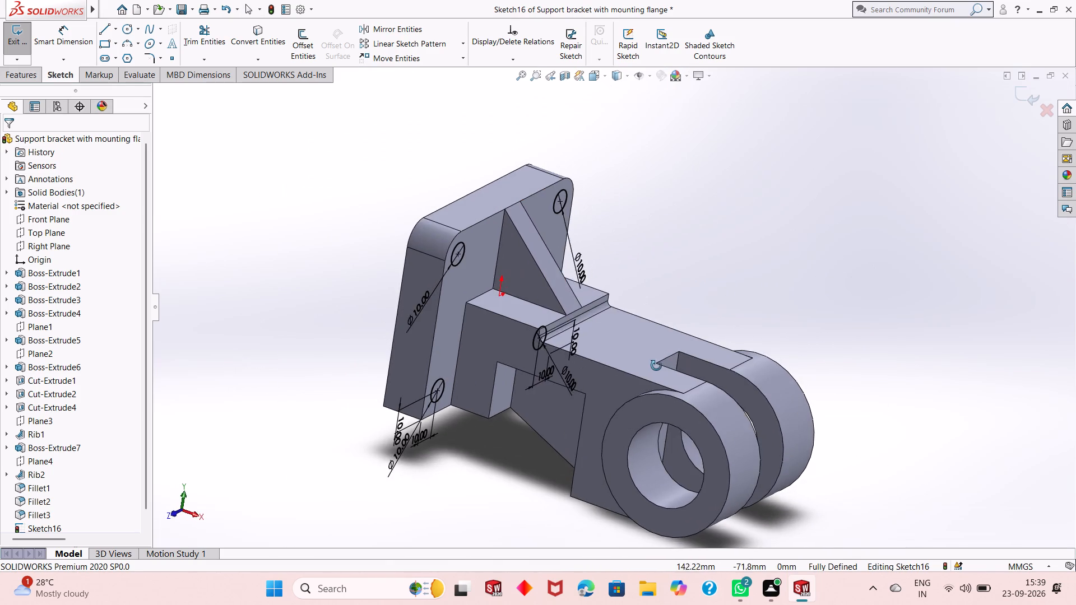
{"action": "middle_click_drag", "start_coordinate": [656, 366], "coordinate": [618, 381]}
{"action": "scroll", "coordinate": [583, 127], "scroll_direction": "down", "scroll_amount": 1}
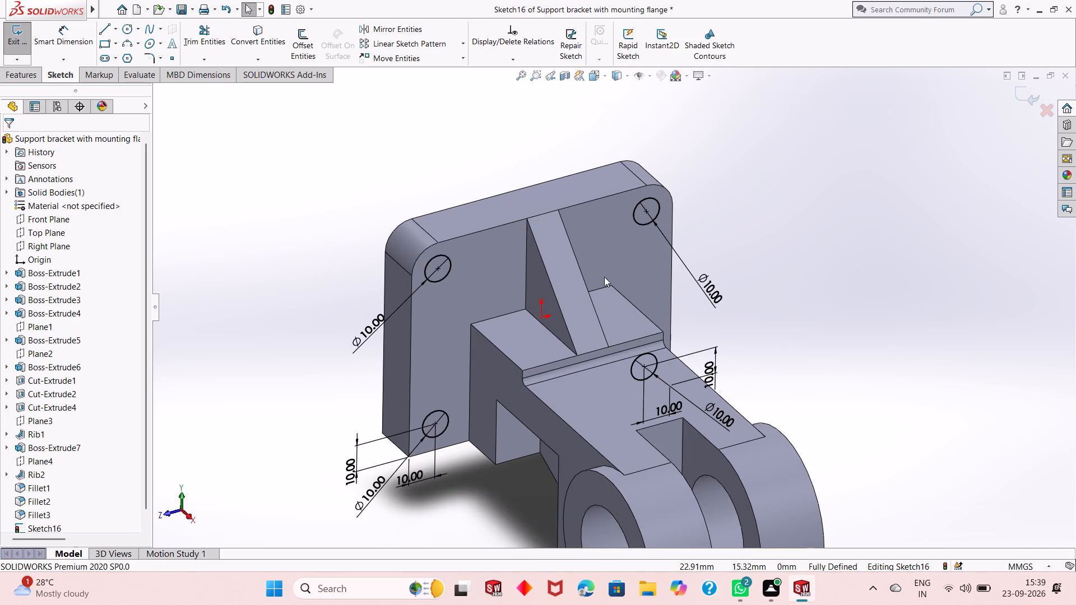
{"action": "scroll", "coordinate": [617, 336], "scroll_direction": "up", "scroll_amount": 1}
{"action": "scroll", "coordinate": [632, 429], "scroll_direction": "down", "scroll_amount": 1}
{"action": "scroll", "coordinate": [604, 353], "scroll_direction": "up", "scroll_amount": 1}
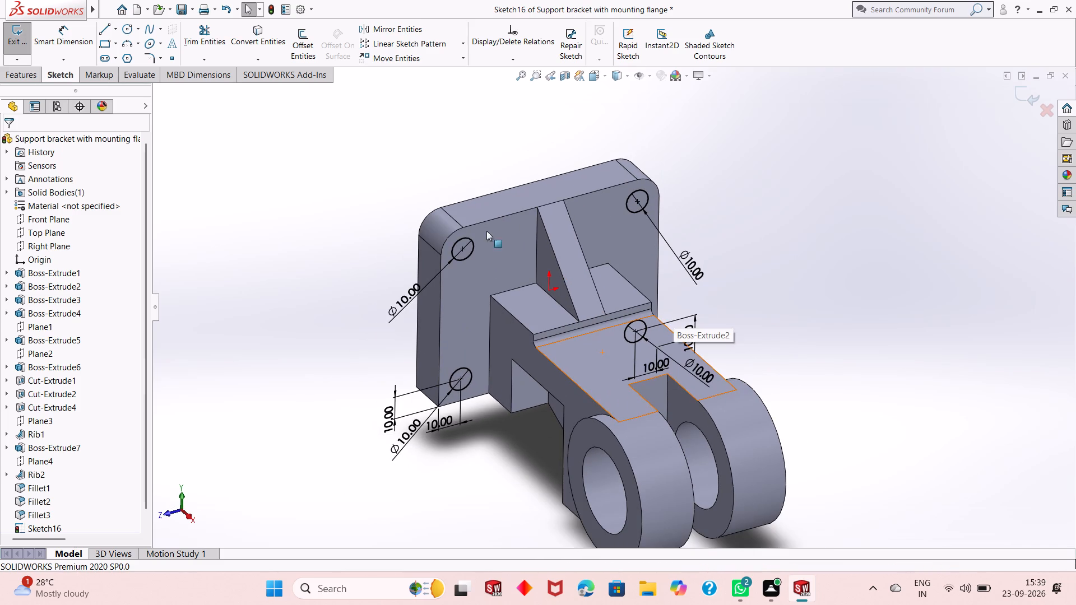
Cut the four 10 mm corner circles through the mounting flange with an Extruded Cut set to Through All.
{"action": "left_click", "coordinate": [25, 80]}
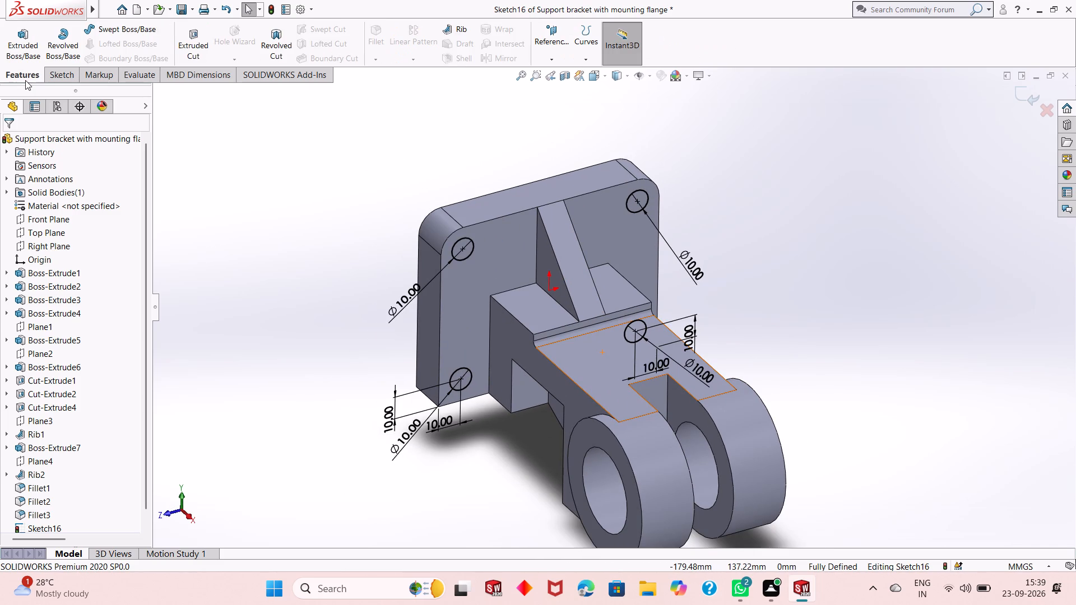
{"action": "left_click", "coordinate": [193, 41]}
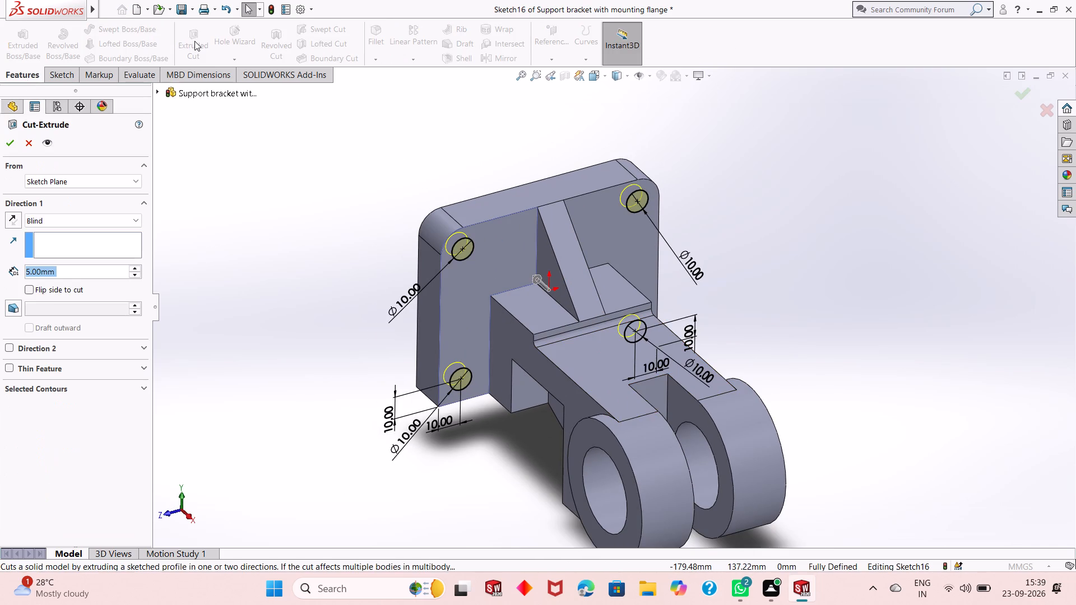
{"action": "left_click", "coordinate": [69, 219]}
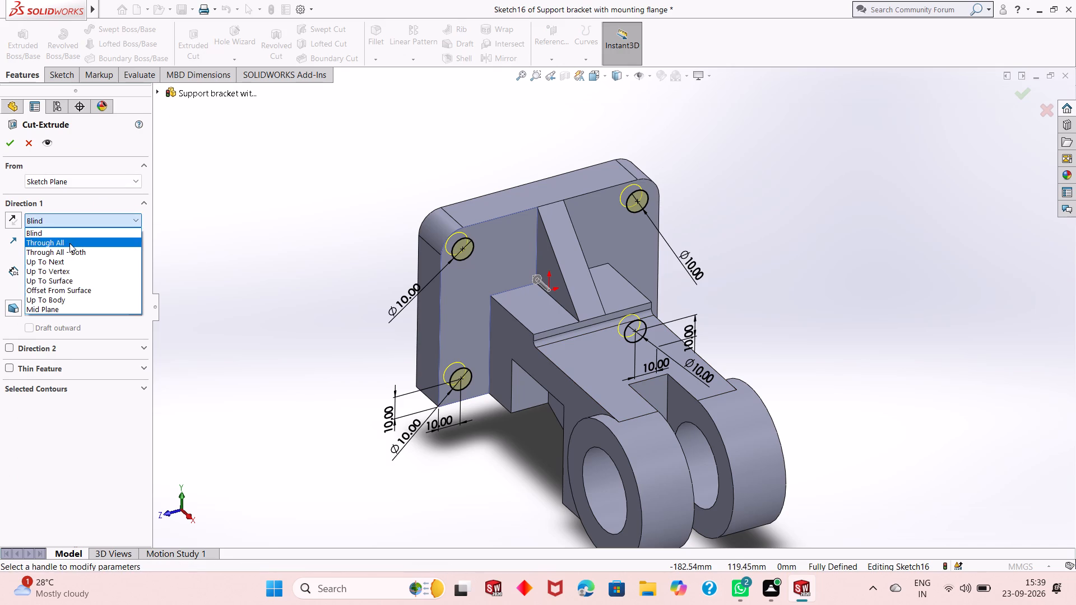
{"action": "left_click", "coordinate": [69, 243]}
{"action": "left_click", "coordinate": [16, 140]}
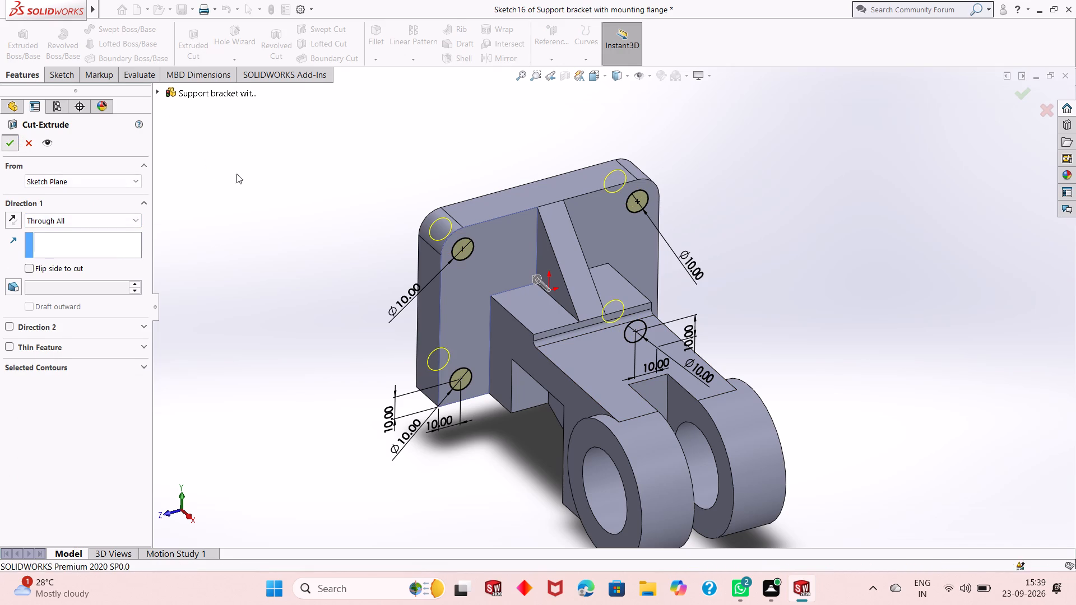
{"action": "left_click", "coordinate": [314, 183]}
Examine the bracket from several angles, checking the flange's corner holes, ribs, raised pad and end bosses.
{"action": "middle_click_drag", "start_coordinate": [695, 278], "coordinate": [692, 238]}
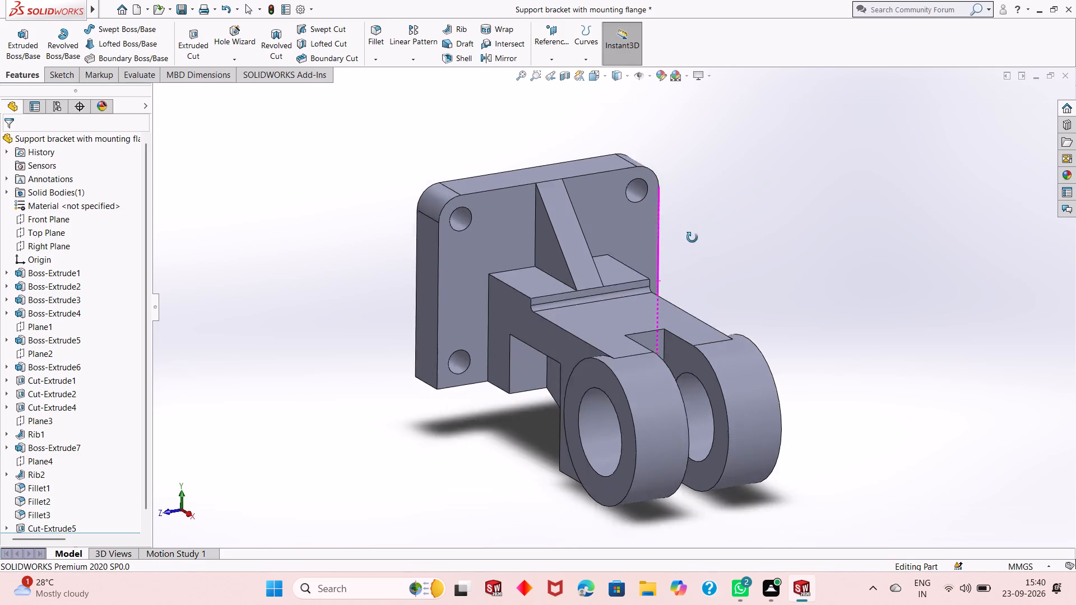
{"action": "middle_click_drag", "start_coordinate": [692, 238], "coordinate": [664, 218]}
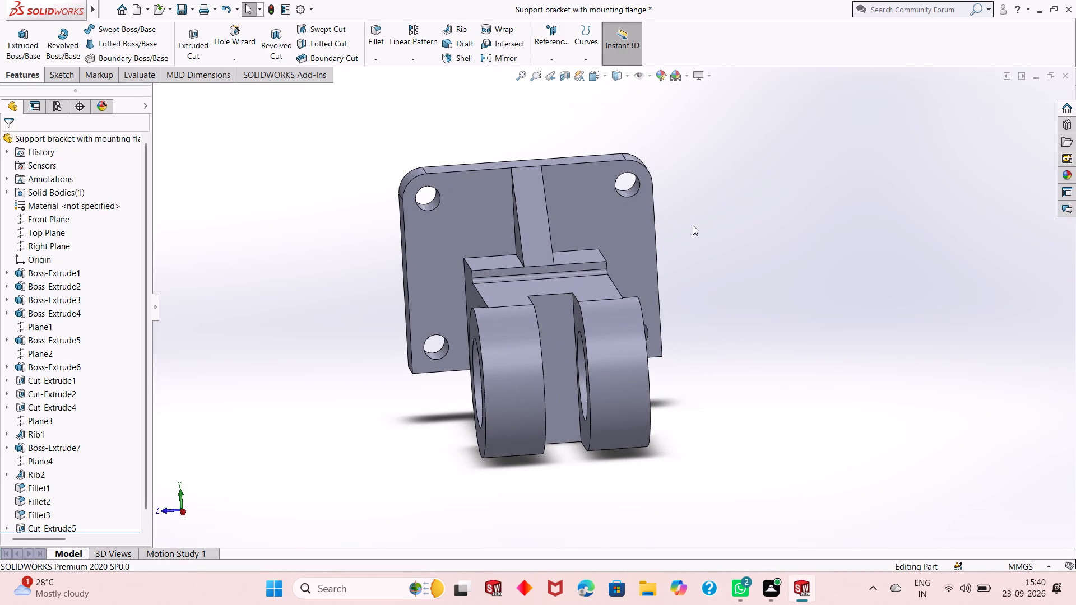
{"action": "middle_click_drag", "start_coordinate": [331, 282], "coordinate": [393, 268]}
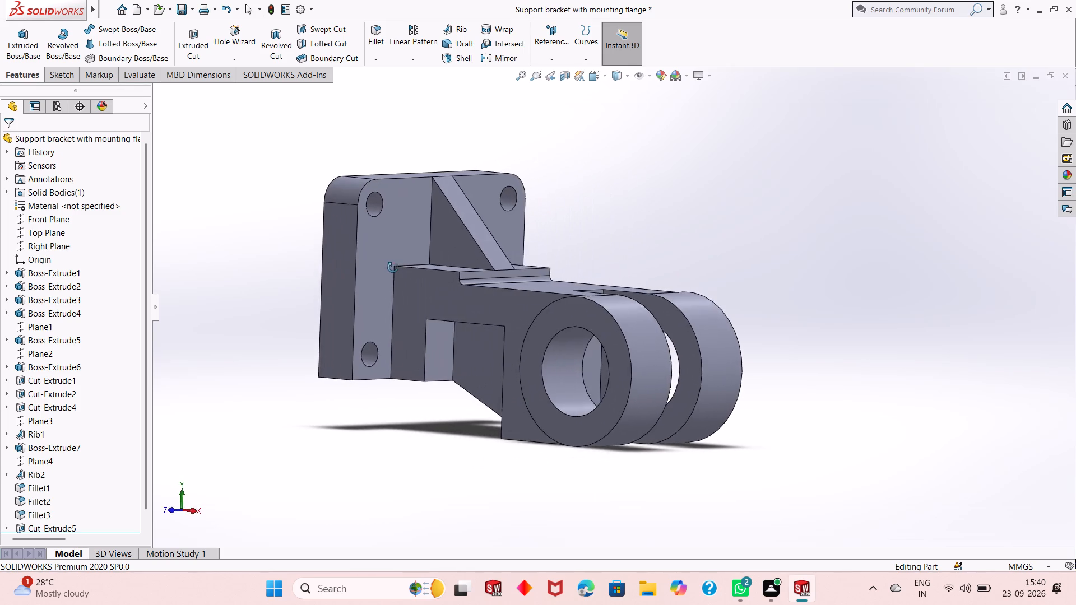
{"action": "middle_click_drag", "start_coordinate": [393, 268], "coordinate": [452, 281]}
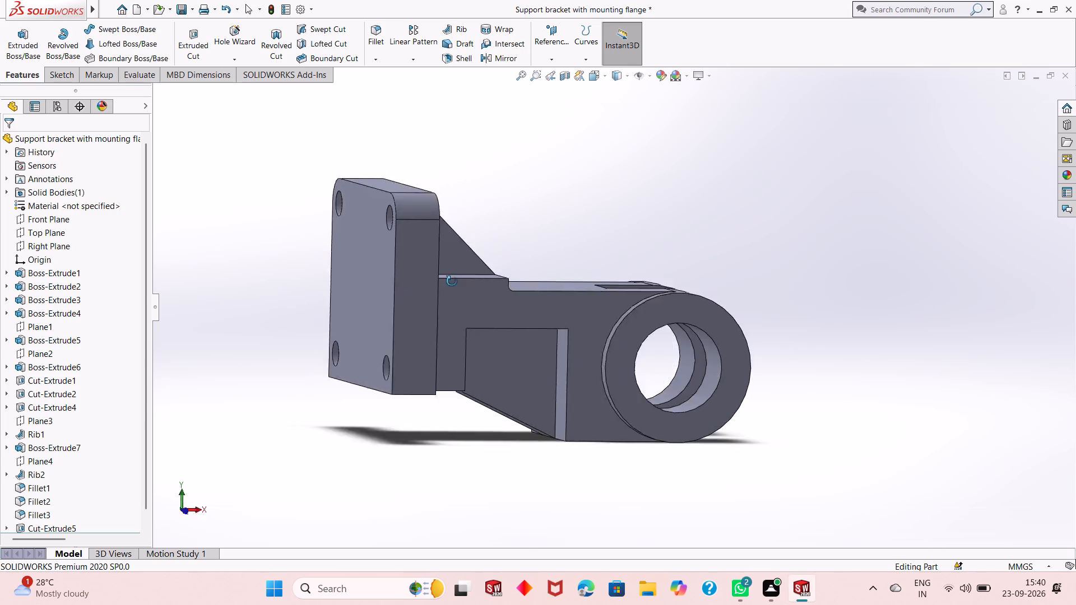
{"action": "middle_click_drag", "start_coordinate": [452, 281], "coordinate": [324, 293]}
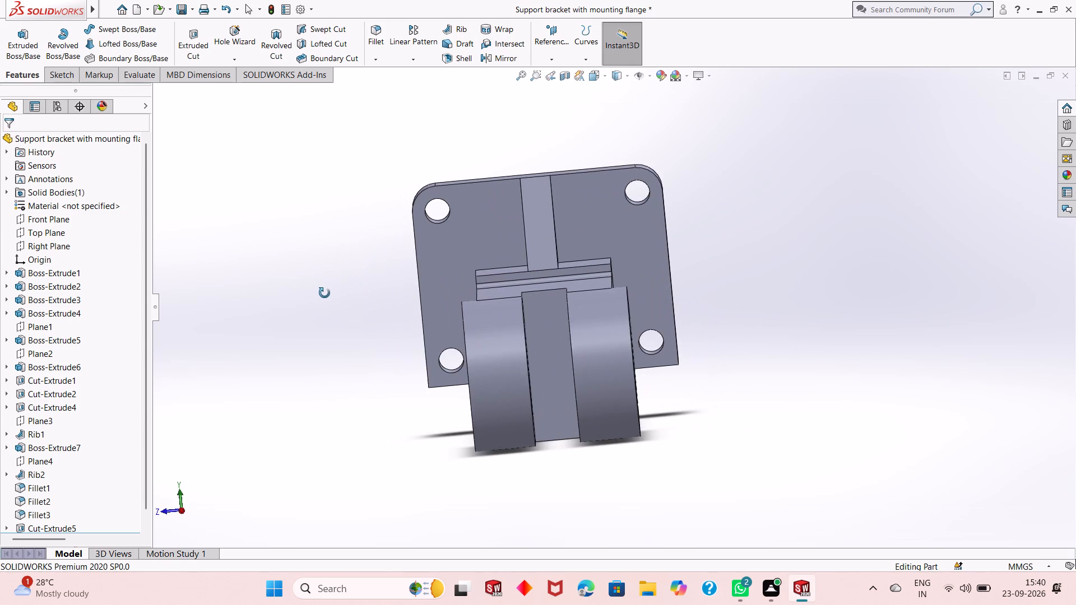
{"action": "middle_click_drag", "start_coordinate": [324, 293], "coordinate": [370, 326]}
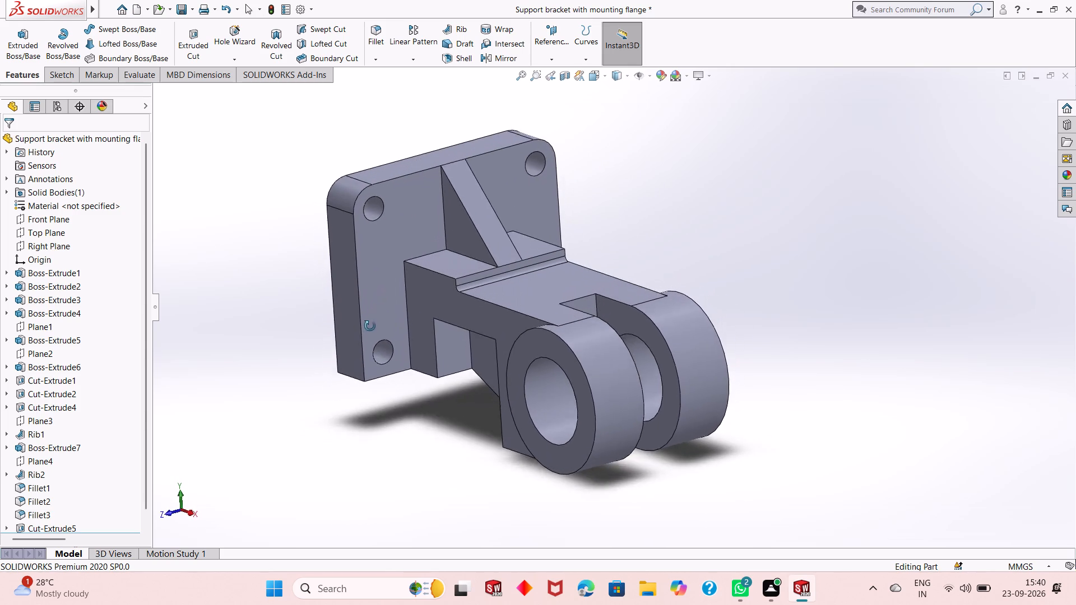
{"action": "middle_click_drag", "start_coordinate": [370, 326], "coordinate": [365, 344]}
{"action": "scroll", "coordinate": [516, 212], "scroll_direction": "up", "scroll_amount": 2}
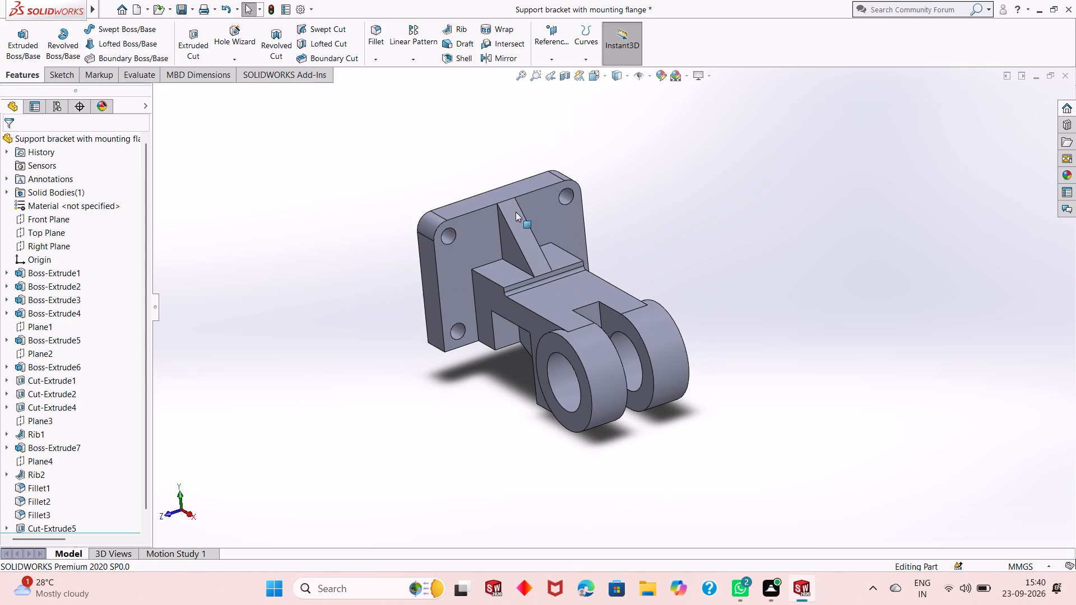
{"action": "scroll", "coordinate": [498, 147], "scroll_direction": "down", "scroll_amount": 1}
{"action": "scroll", "coordinate": [559, 336], "scroll_direction": "down", "scroll_amount": 3}
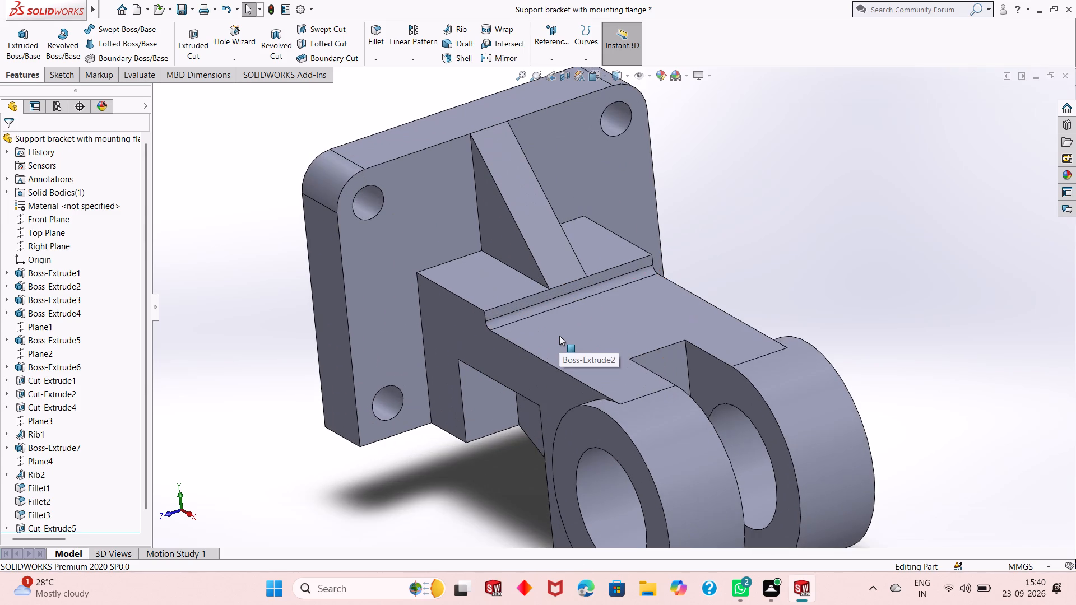
{"action": "scroll", "coordinate": [559, 336], "scroll_direction": "up", "scroll_amount": 1}
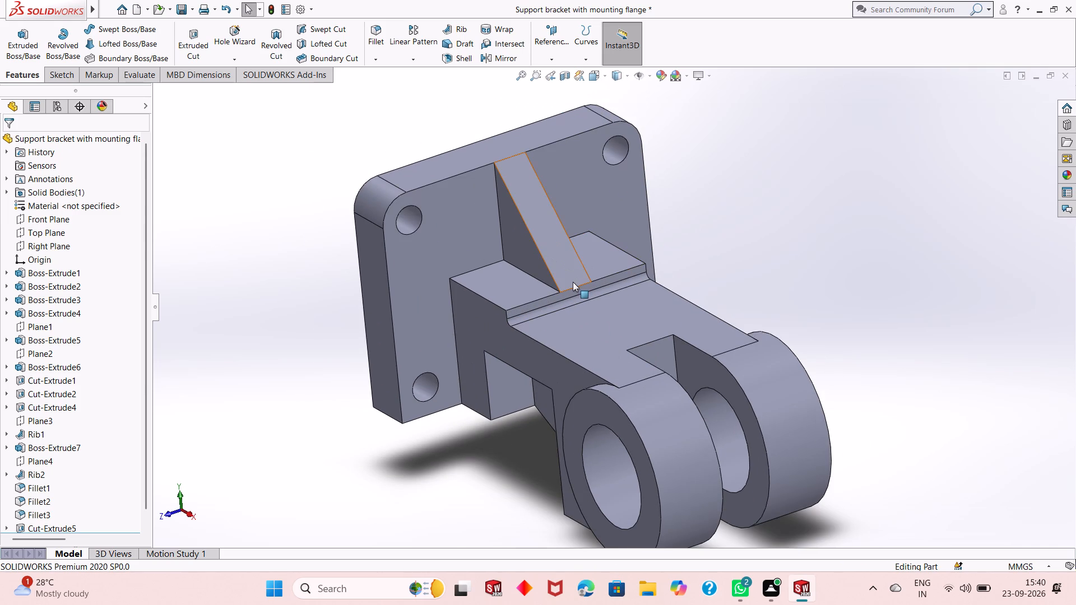
{"action": "scroll", "coordinate": [713, 254], "scroll_direction": "down", "scroll_amount": 1}
{"action": "scroll", "coordinate": [556, 325], "scroll_direction": "up", "scroll_amount": 1}
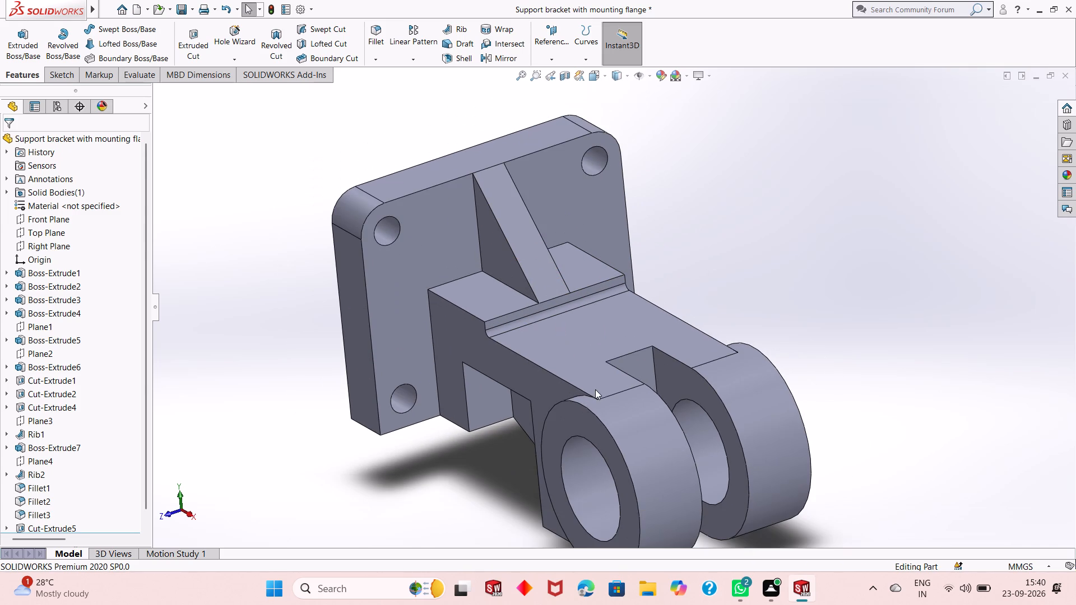
{"action": "scroll", "coordinate": [582, 347], "scroll_direction": "up", "scroll_amount": 1}
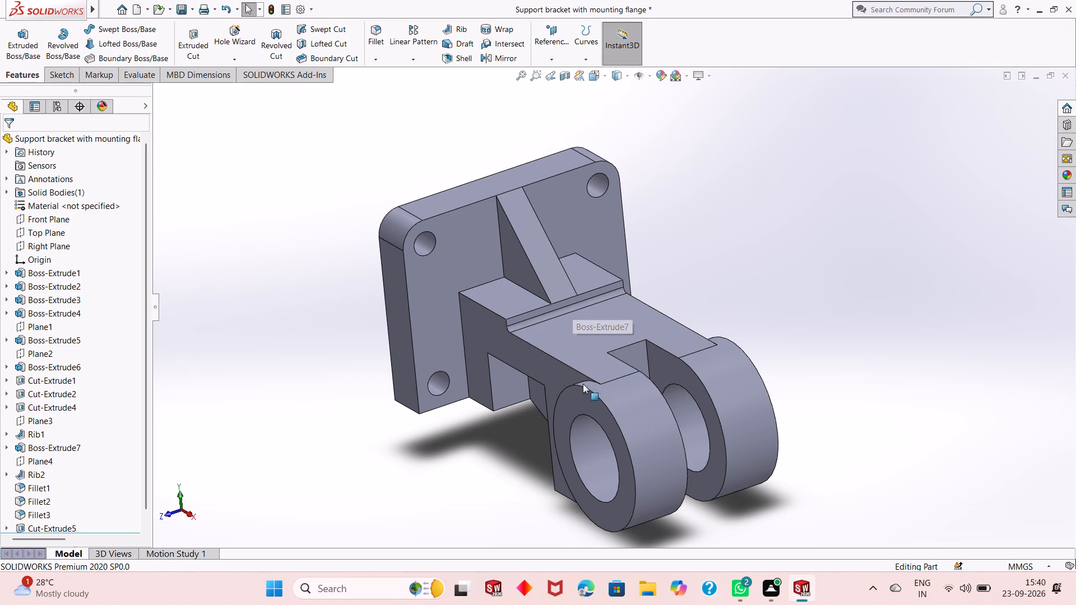
{"action": "scroll", "coordinate": [435, 466], "scroll_direction": "down", "scroll_amount": 1}
{"action": "scroll", "coordinate": [435, 466], "scroll_direction": "up", "scroll_amount": 1}
{"action": "scroll", "coordinate": [632, 284], "scroll_direction": "down", "scroll_amount": 1}
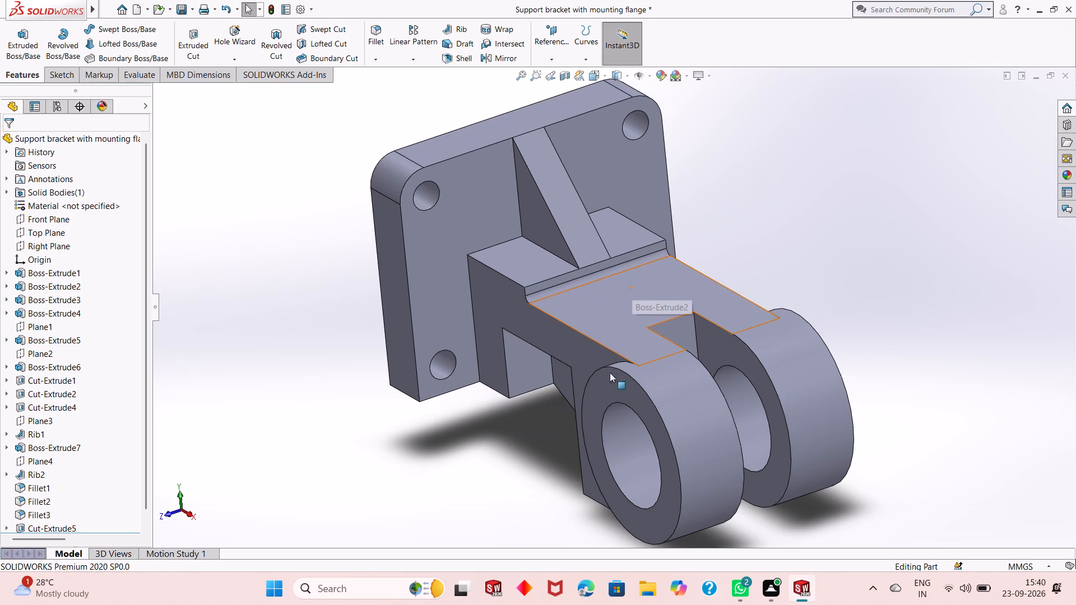
{"action": "scroll", "coordinate": [530, 459], "scroll_direction": "up", "scroll_amount": 1}
{"action": "scroll", "coordinate": [634, 308], "scroll_direction": "down", "scroll_amount": 1}
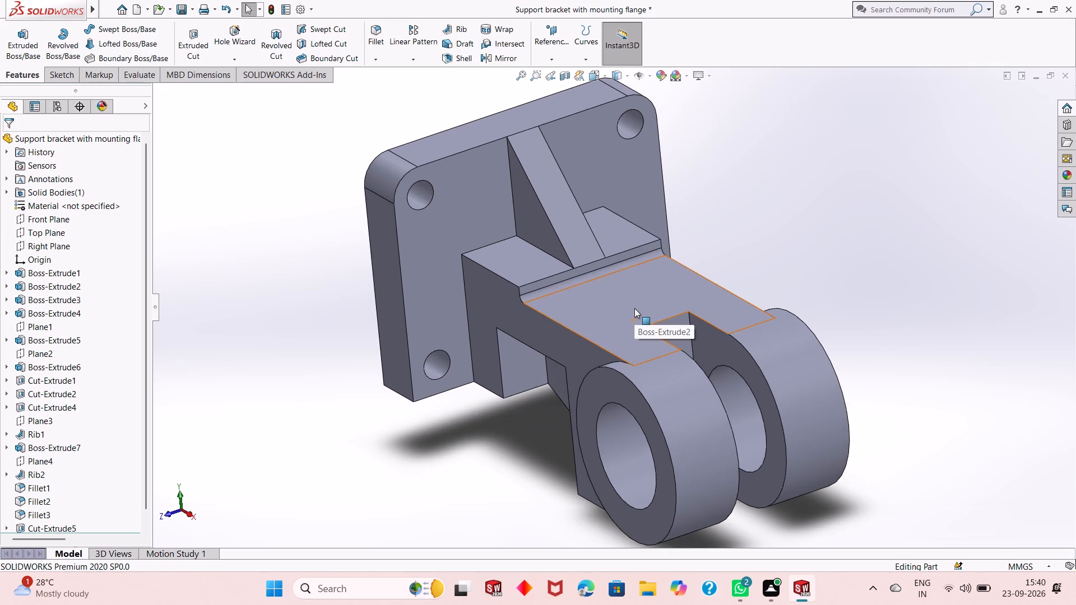
{"action": "scroll", "coordinate": [634, 308], "scroll_direction": "up", "scroll_amount": 2}
{"action": "middle_click", "coordinate": [558, 471]}
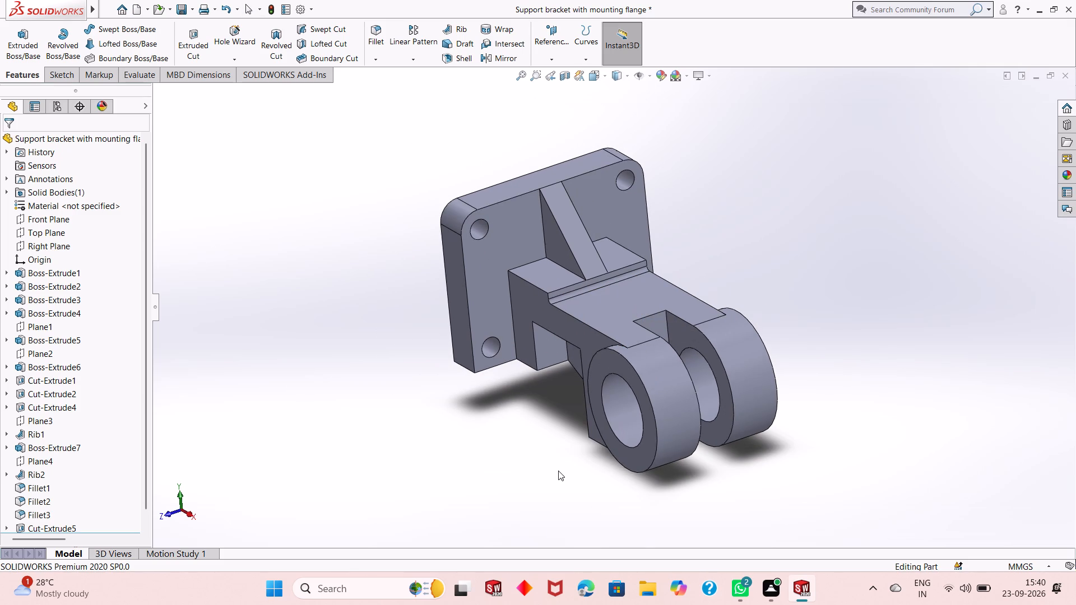
{"action": "scroll", "coordinate": [609, 276], "scroll_direction": "down", "scroll_amount": 4}
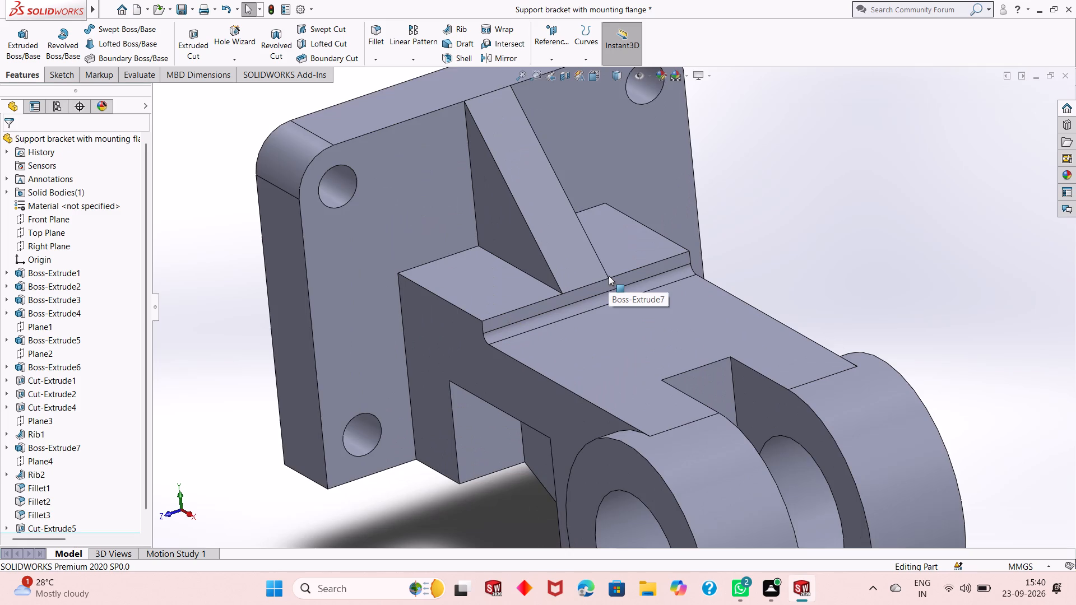
{"action": "scroll", "coordinate": [609, 276], "scroll_direction": "down", "scroll_amount": 1}
{"action": "scroll", "coordinate": [609, 276], "scroll_direction": "up", "scroll_amount": 2}
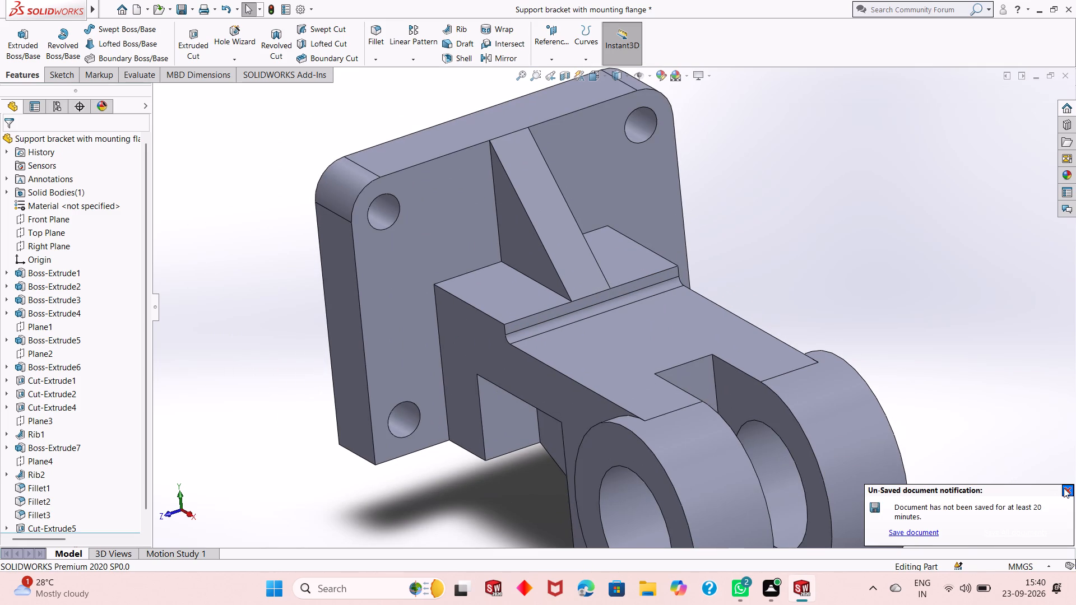
{"action": "left_click", "coordinate": [1065, 488]}
{"action": "scroll", "coordinate": [676, 365], "scroll_direction": "up", "scroll_amount": 2}
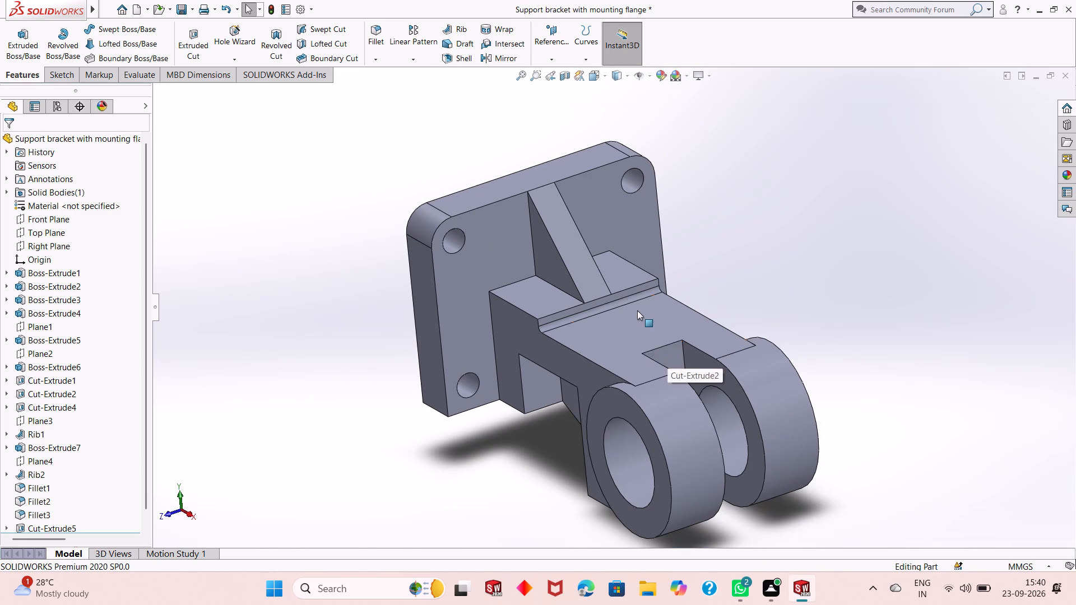
{"action": "scroll", "coordinate": [637, 310], "scroll_direction": "down", "scroll_amount": 1}
{"action": "scroll", "coordinate": [637, 310], "scroll_direction": "up", "scroll_amount": 1}
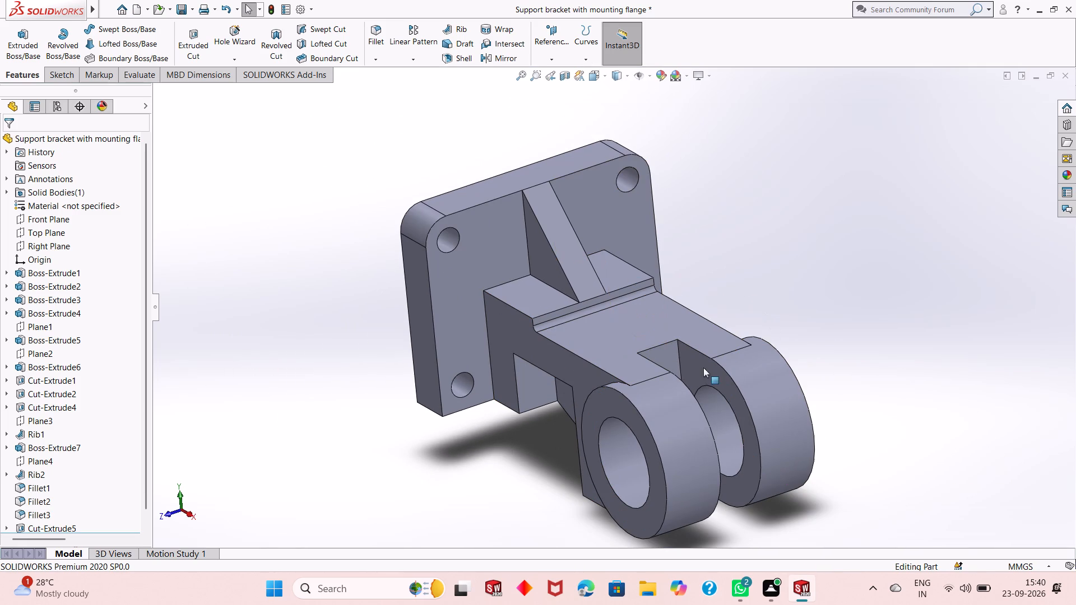
{"action": "scroll", "coordinate": [585, 307], "scroll_direction": "down", "scroll_amount": 1}
{"action": "scroll", "coordinate": [586, 306], "scroll_direction": "up", "scroll_amount": 1}
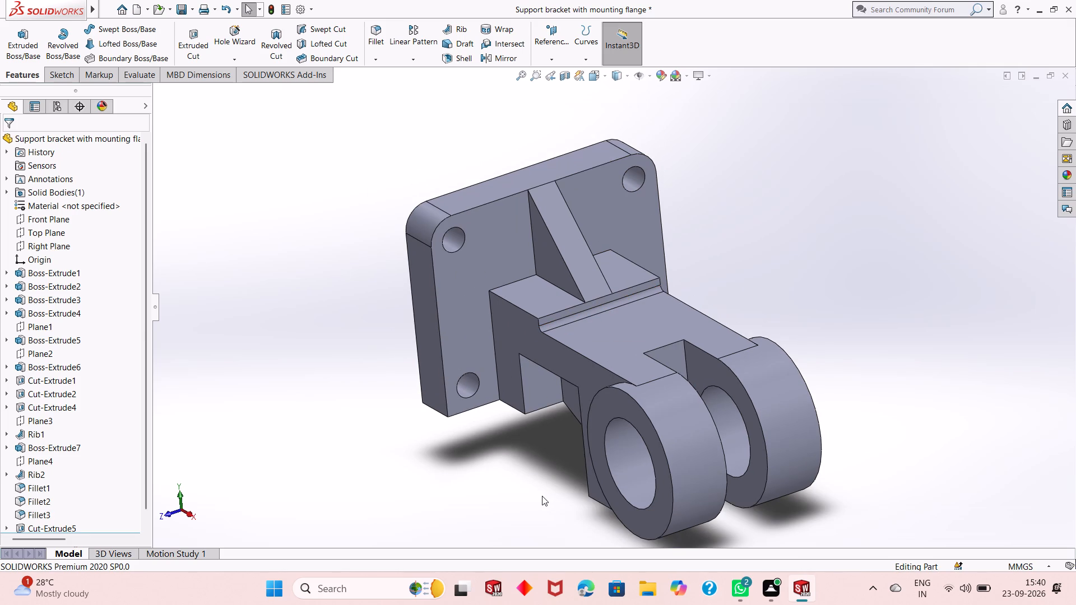
Start a sketch on the arm's positive Z side face and draw a corner rectangle about 7.5 by 4.25 mm near the flange.
{"action": "middle_click_drag", "start_coordinate": [542, 496], "coordinate": [546, 464]}
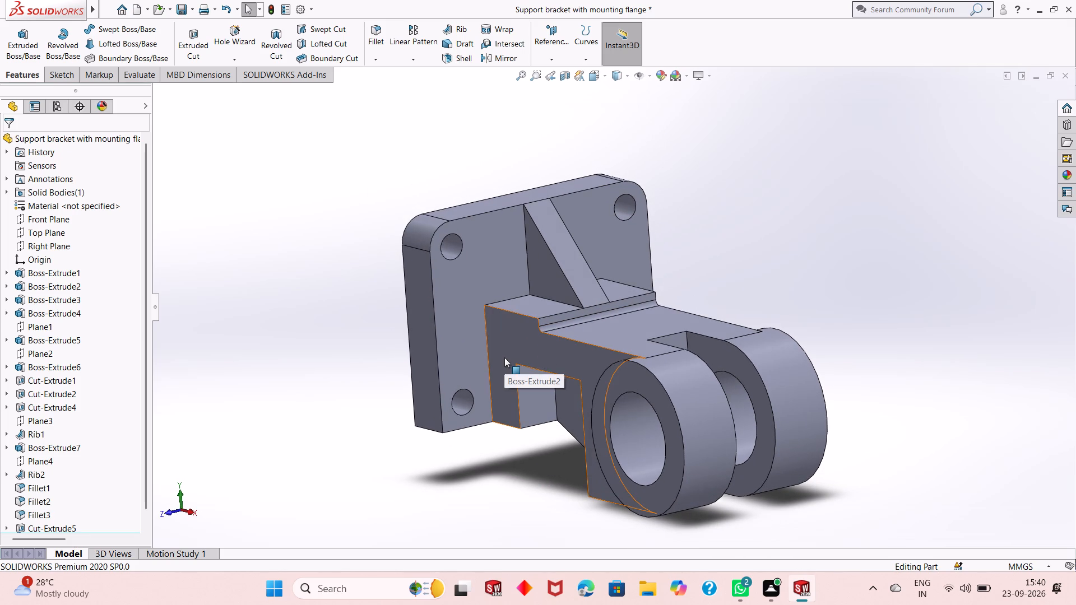
{"action": "left_click", "coordinate": [504, 357]}
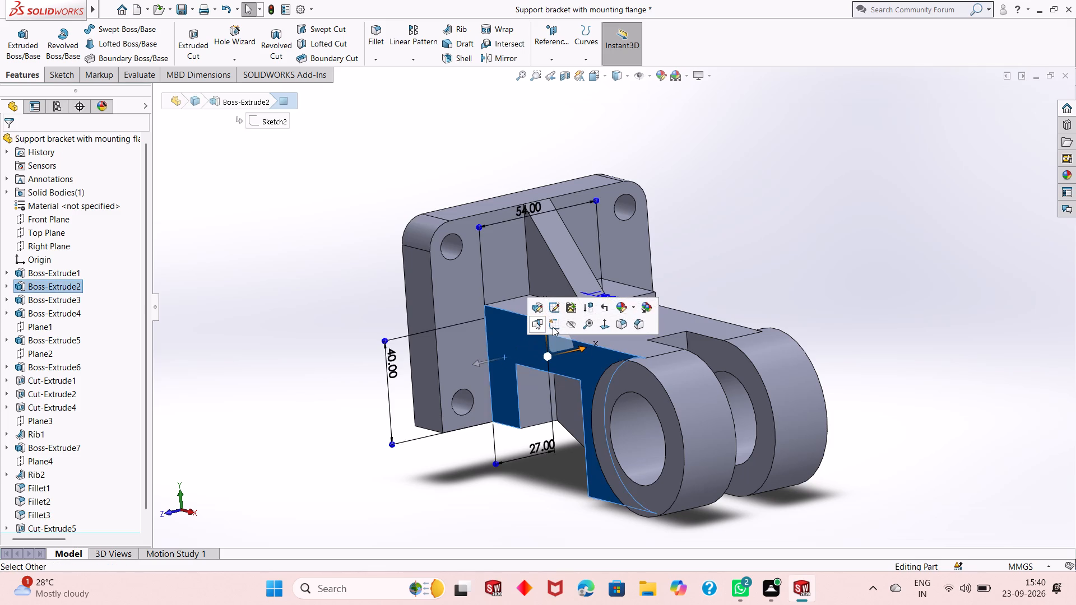
{"action": "left_click", "coordinate": [555, 326]}
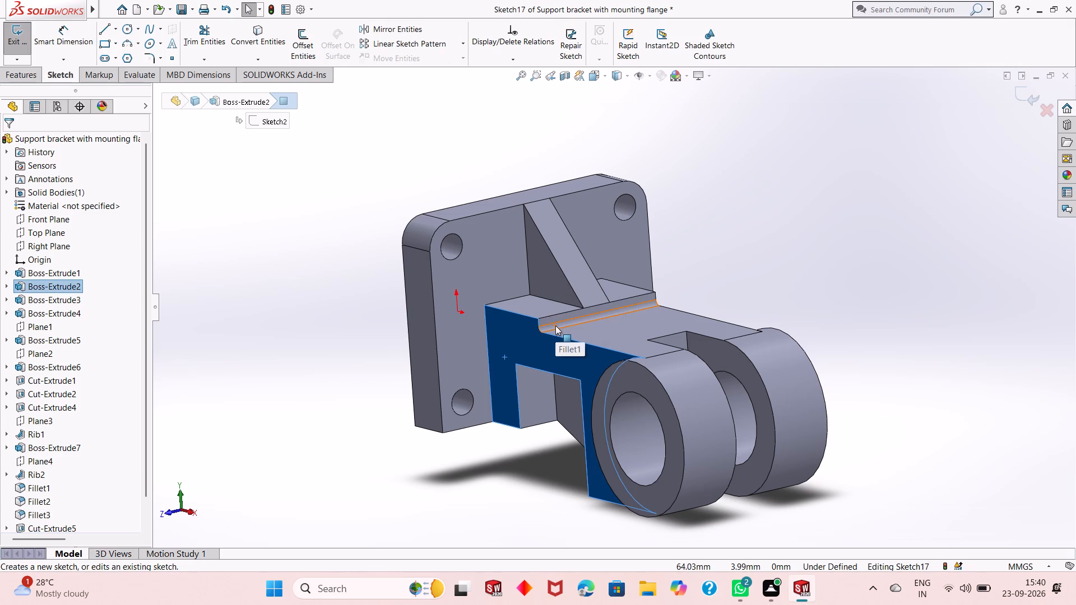
{"action": "key", "text": "ctrl+8"}
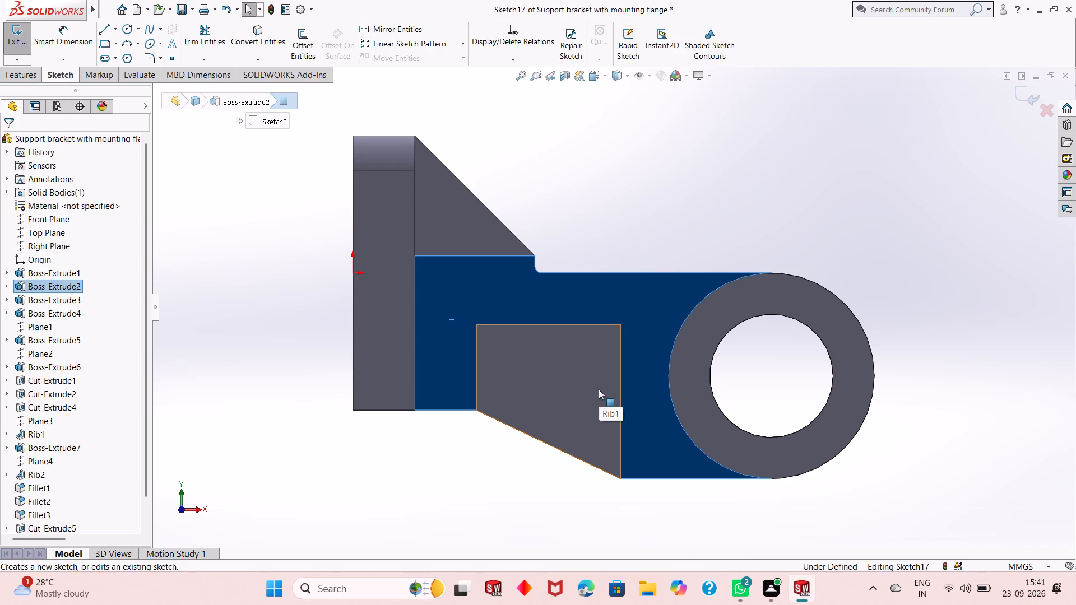
{"action": "left_click", "coordinate": [207, 367]}
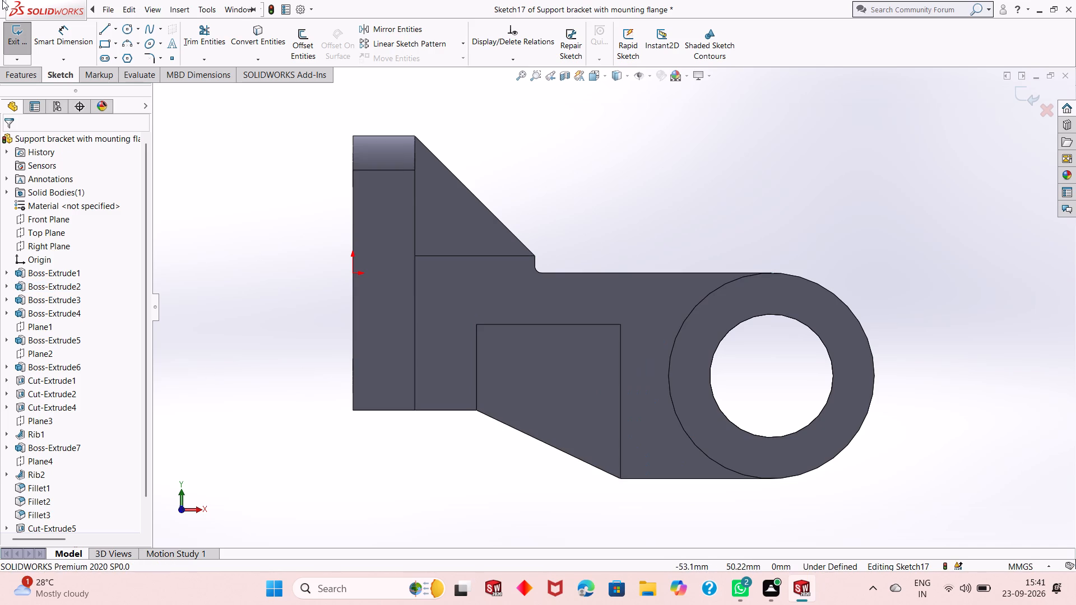
{"action": "left_click", "coordinate": [105, 43]}
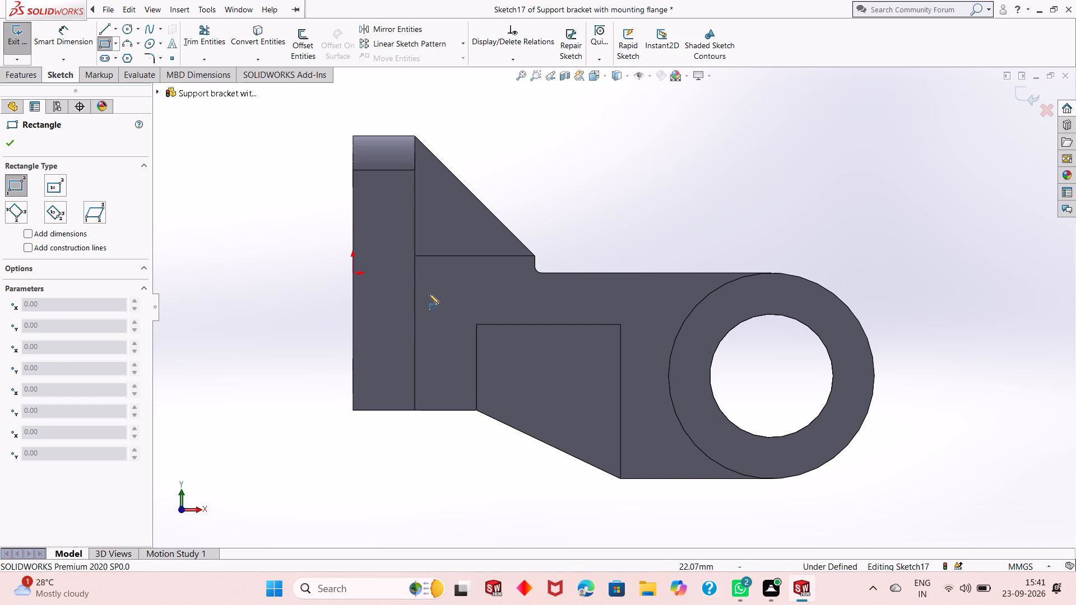
{"action": "left_click", "coordinate": [424, 291]}
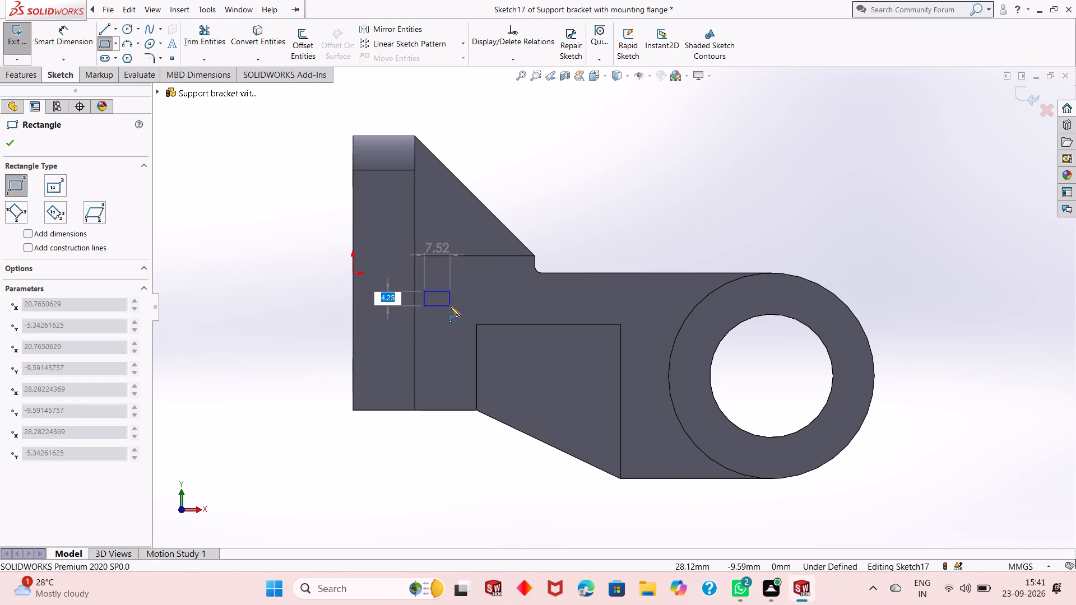
{"action": "left_click", "coordinate": [449, 306]}
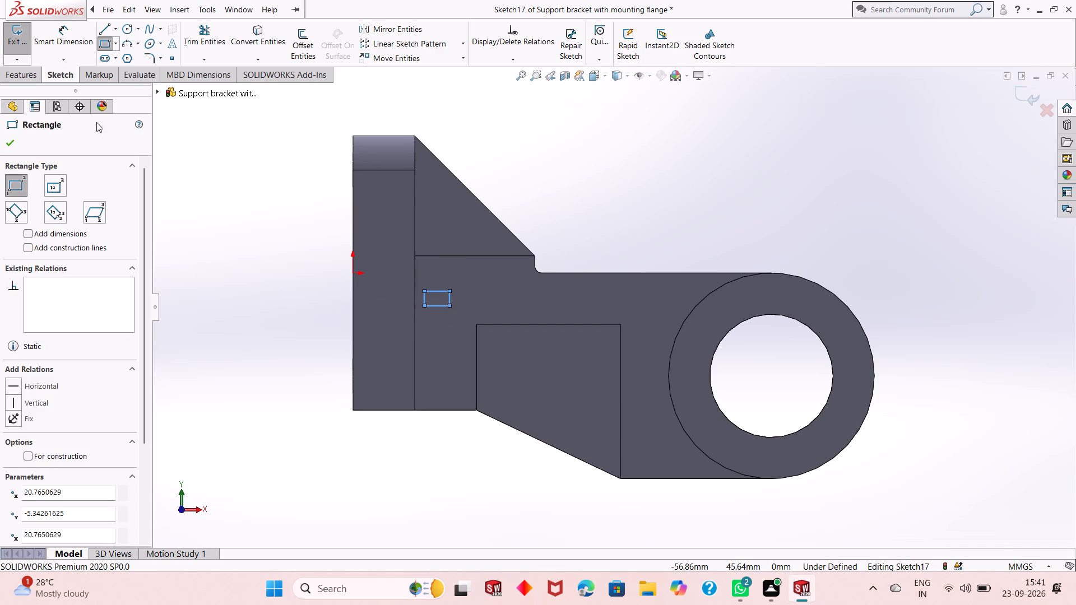
{"action": "left_click", "coordinate": [11, 142]}
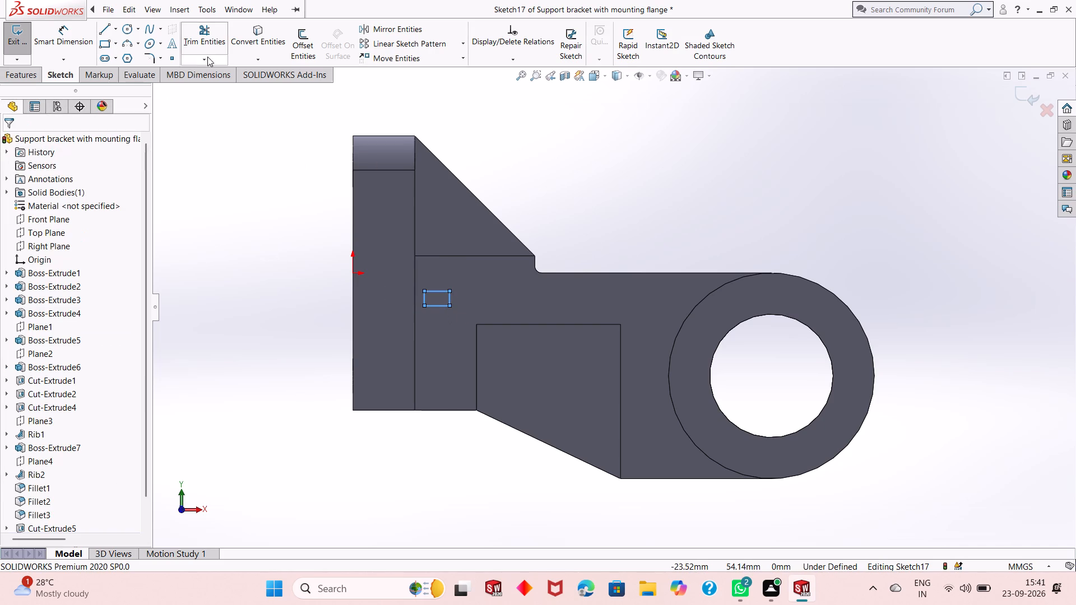
Dimension the rectangle's upper edge 4.5 mm below the upper edge of the arm's raised block.
{"action": "left_click", "coordinate": [67, 41]}
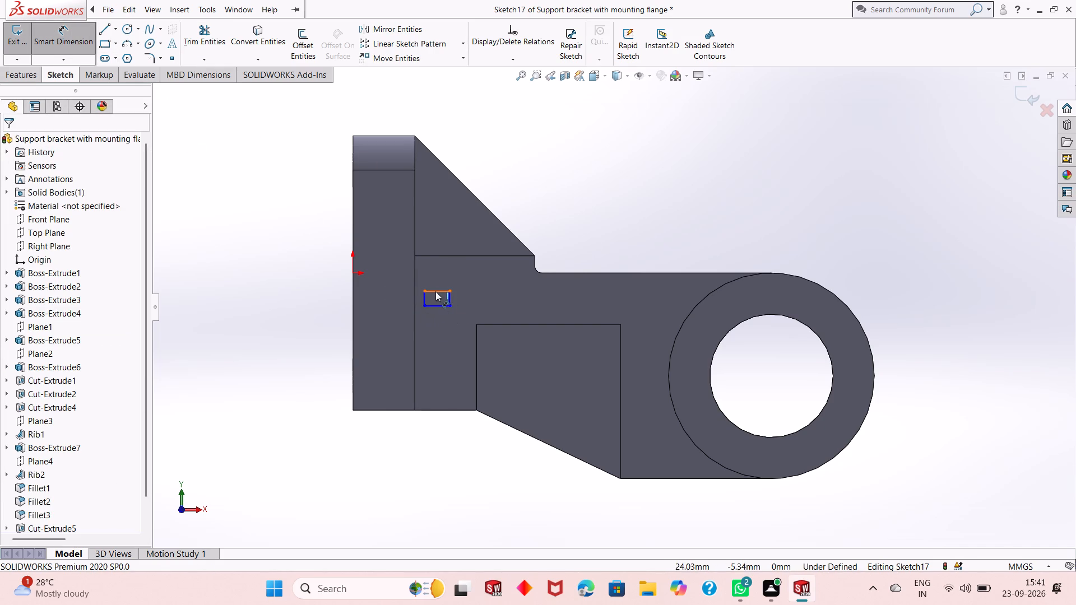
{"action": "left_click", "coordinate": [435, 291]}
{"action": "left_click", "coordinate": [434, 256]}
{"action": "left_click", "coordinate": [305, 250]}
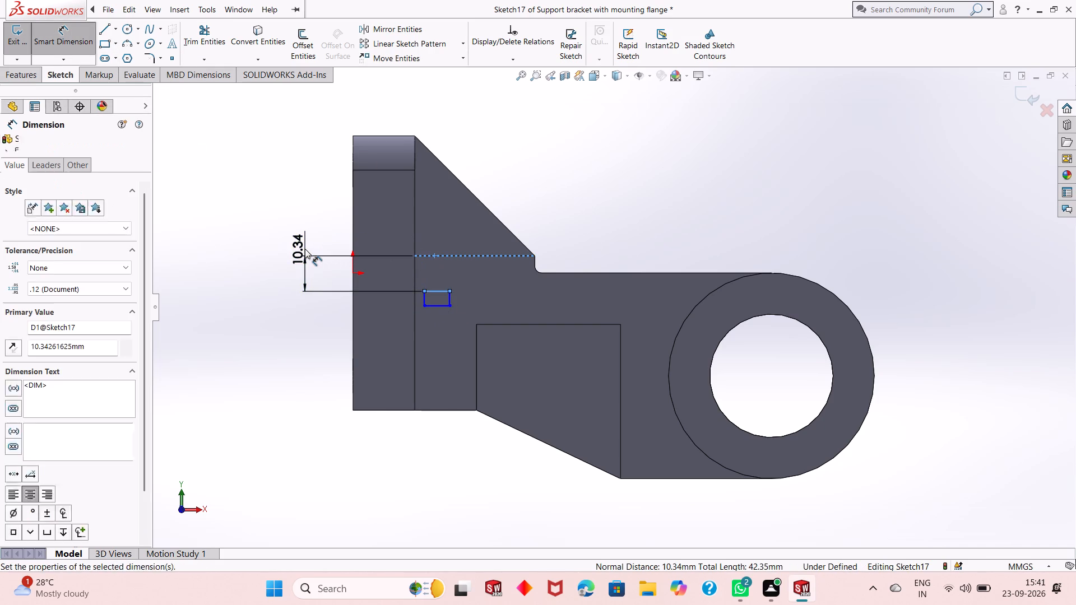
{"action": "type", "text": "4.5"}
{"action": "key", "text": "Return"}
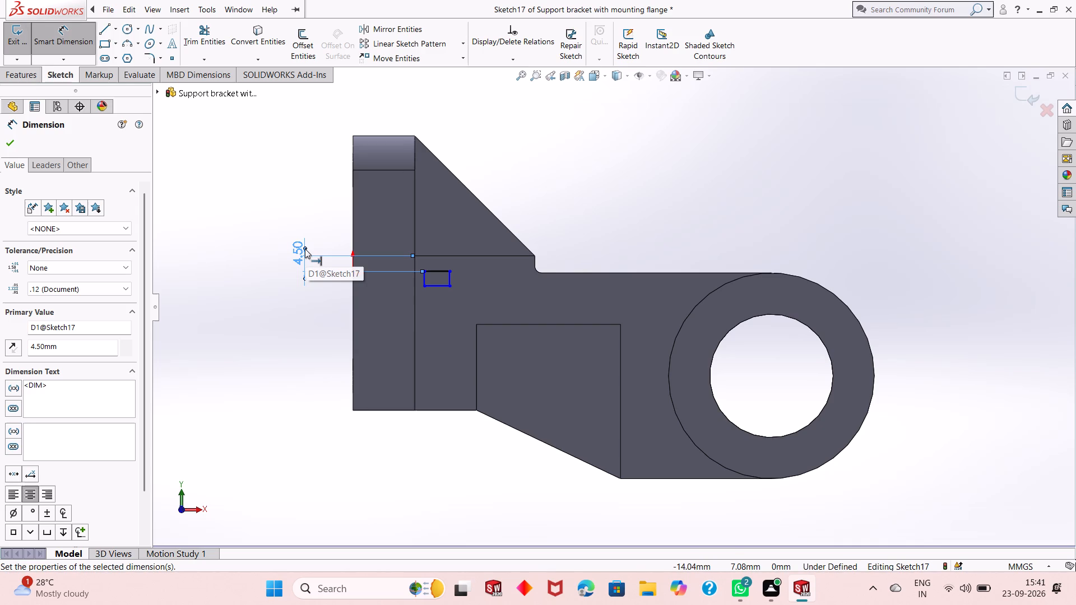
Dimension the small rectangle's height as 5 mm.
{"action": "scroll", "coordinate": [388, 286], "scroll_direction": "down", "scroll_amount": 1}
{"action": "scroll", "coordinate": [447, 276], "scroll_direction": "down", "scroll_amount": 4}
{"action": "scroll", "coordinate": [512, 326], "scroll_direction": "up", "scroll_amount": 1}
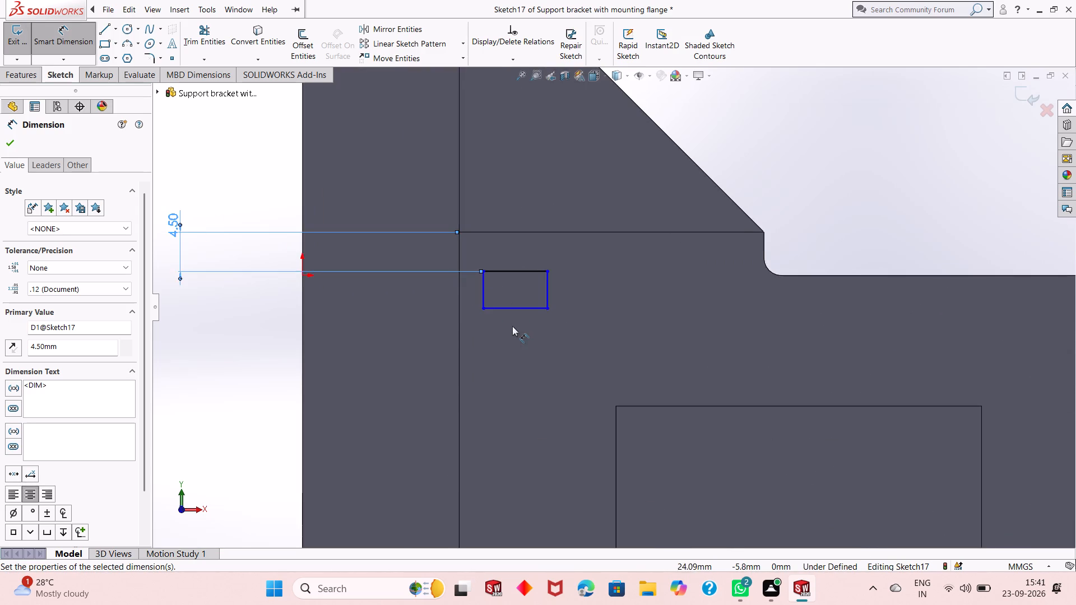
{"action": "scroll", "coordinate": [512, 326], "scroll_direction": "up", "scroll_amount": 1}
{"action": "scroll", "coordinate": [621, 338], "scroll_direction": "down", "scroll_amount": 3}
{"action": "scroll", "coordinate": [581, 323], "scroll_direction": "up", "scroll_amount": 1}
{"action": "scroll", "coordinate": [596, 311], "scroll_direction": "down", "scroll_amount": 2}
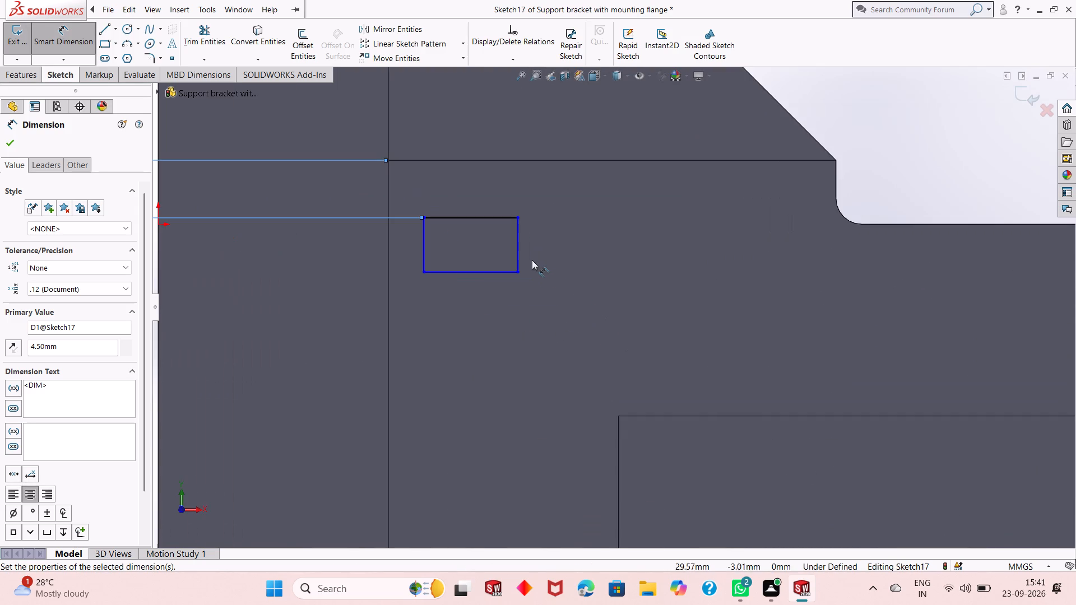
{"action": "left_click", "coordinate": [517, 243]}
{"action": "left_click", "coordinate": [609, 246]}
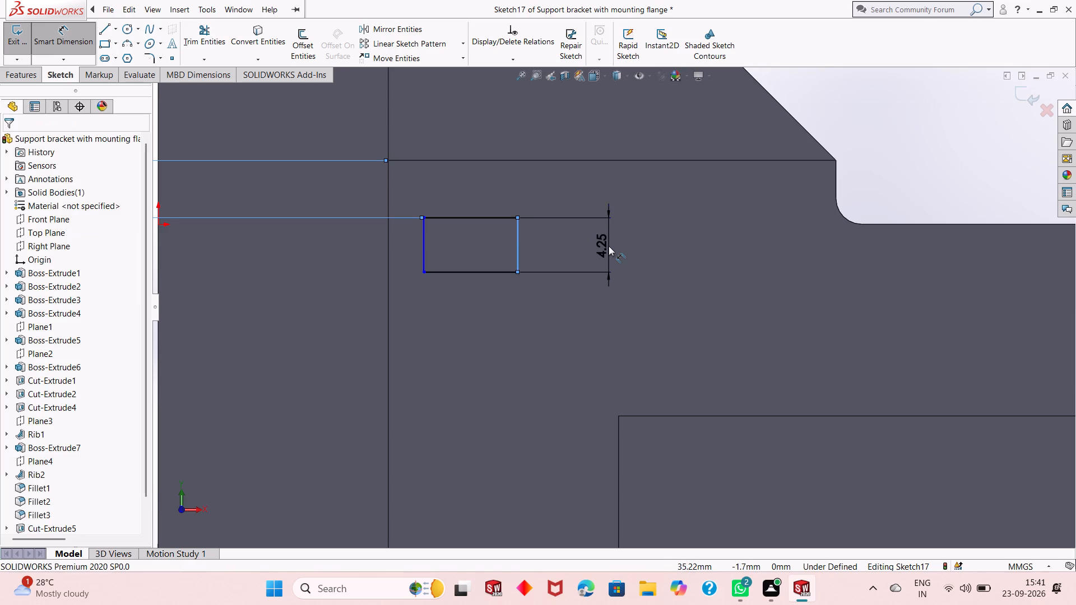
{"action": "key", "text": "5"}
{"action": "key", "text": "Return"}
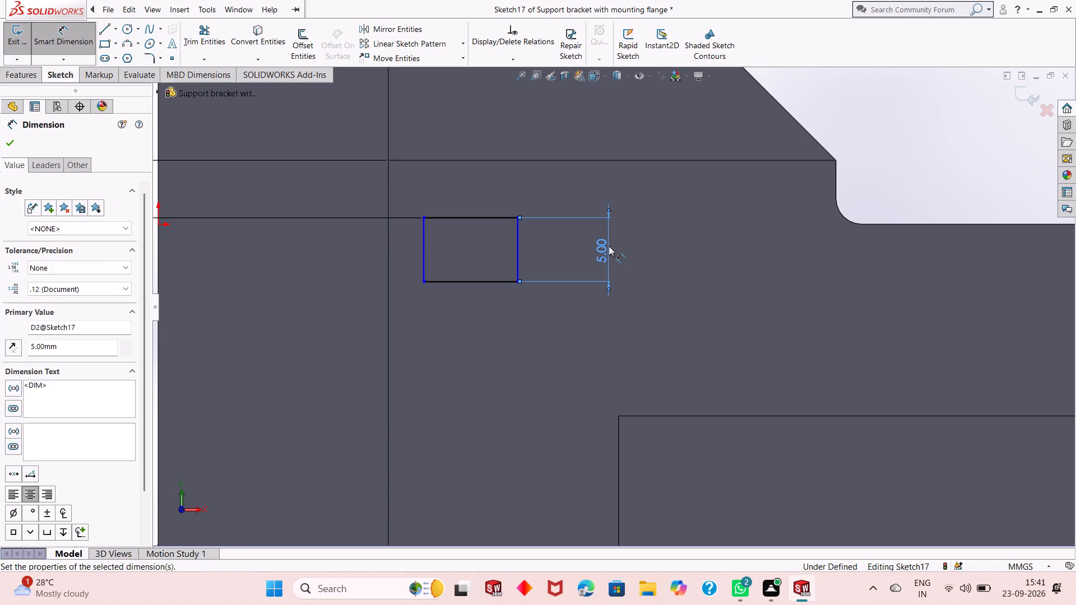
Dimension the small rectangle's width as 8 mm.
{"action": "scroll", "coordinate": [497, 337], "scroll_direction": "up", "scroll_amount": 2}
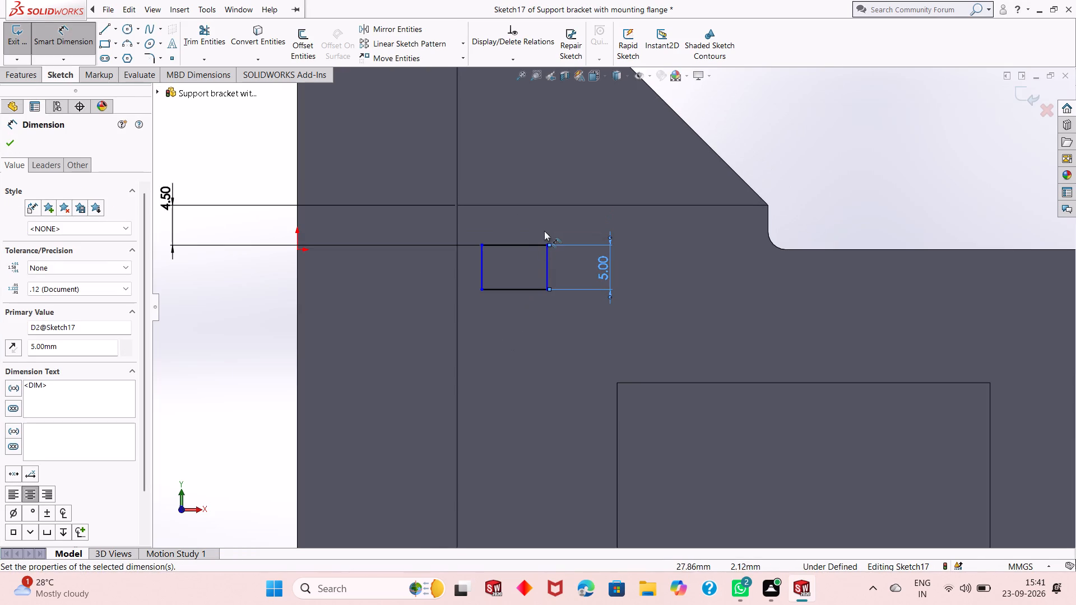
{"action": "left_click", "coordinate": [522, 244]}
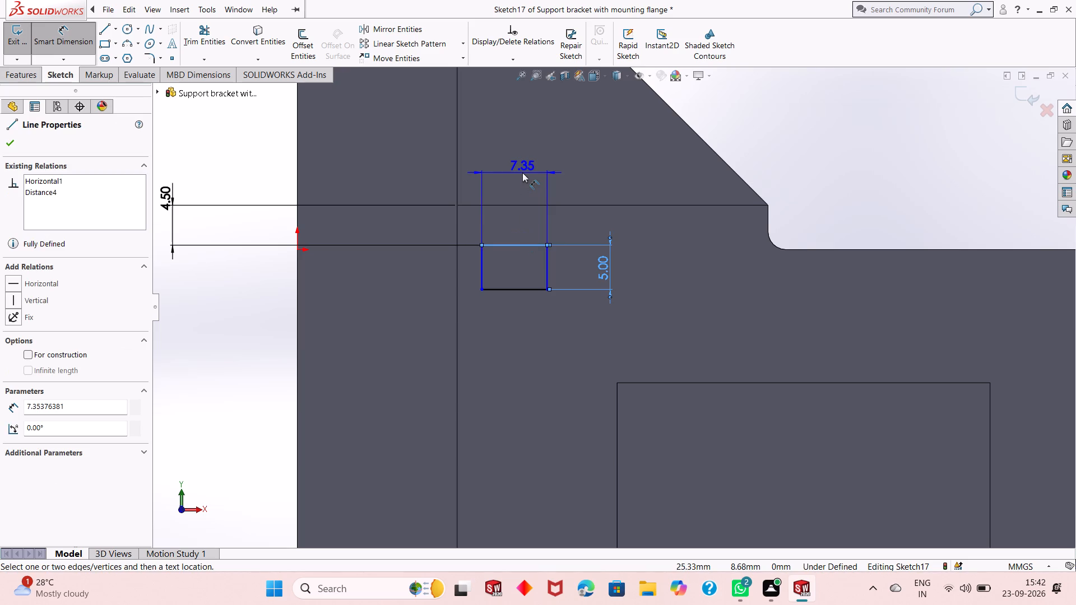
{"action": "left_click", "coordinate": [522, 172]}
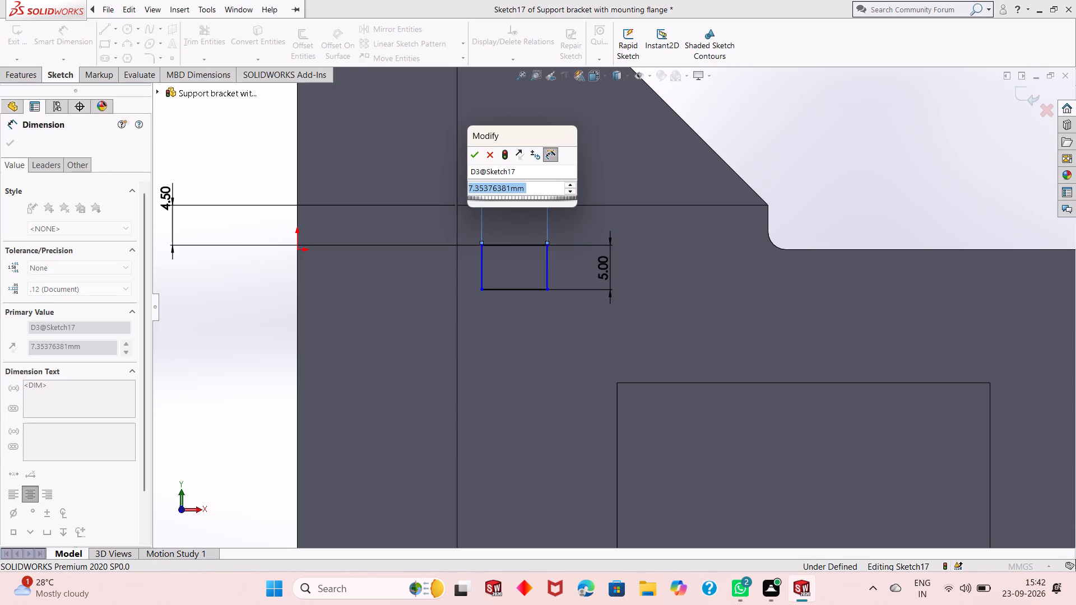
{"action": "key", "text": "8"}
{"action": "key", "text": "Return"}
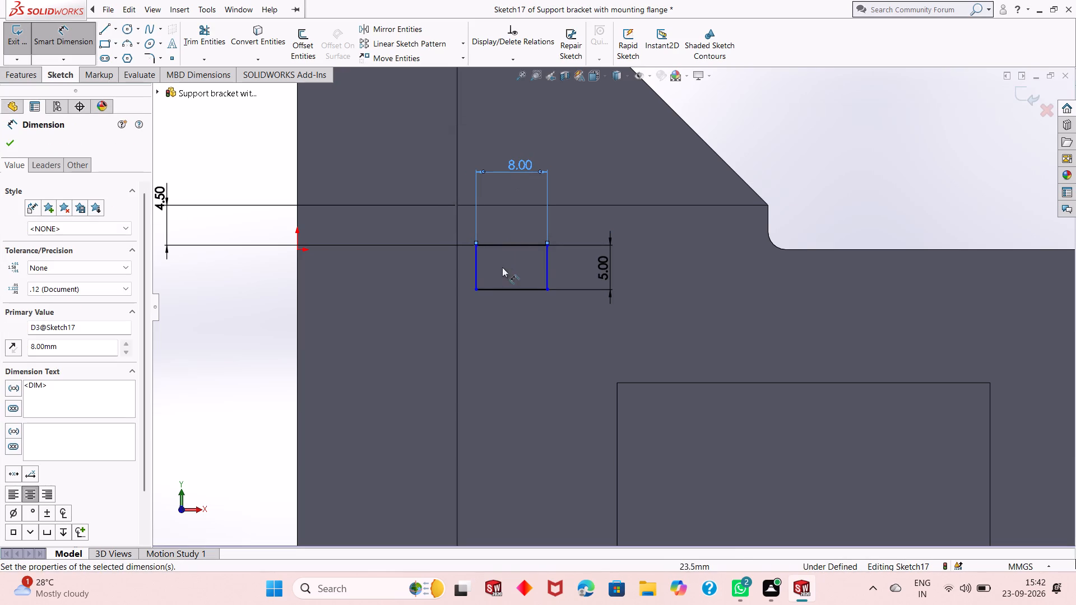
Dimension the rectangle's flange-side edge 3 mm from the flange's front face and leave the dimension tool.
{"action": "left_click", "coordinate": [479, 273]}
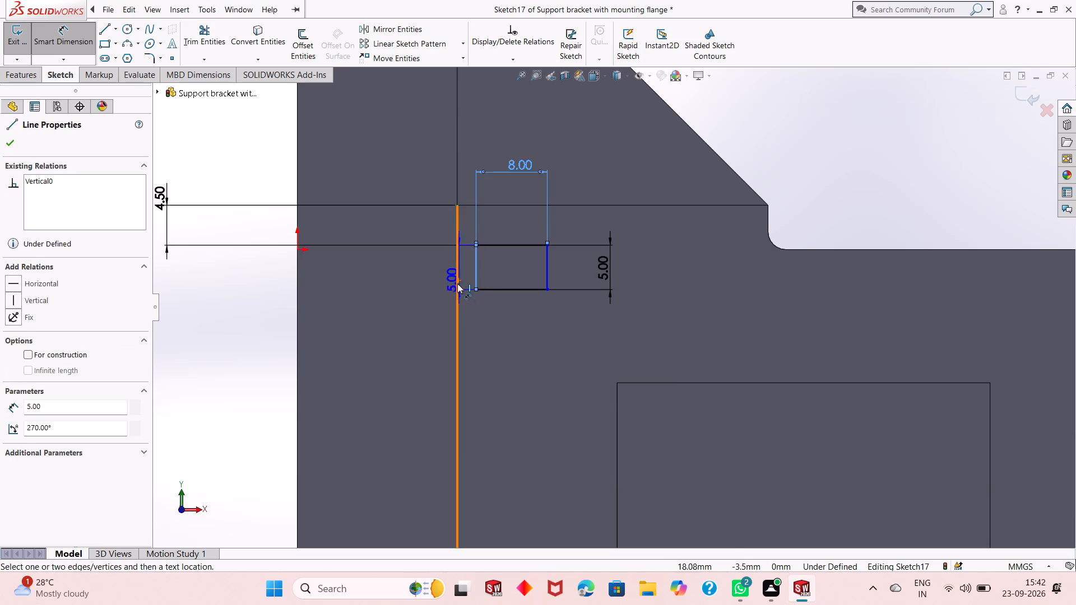
{"action": "left_click", "coordinate": [456, 285]}
{"action": "scroll", "coordinate": [479, 339], "scroll_direction": "up", "scroll_amount": 2}
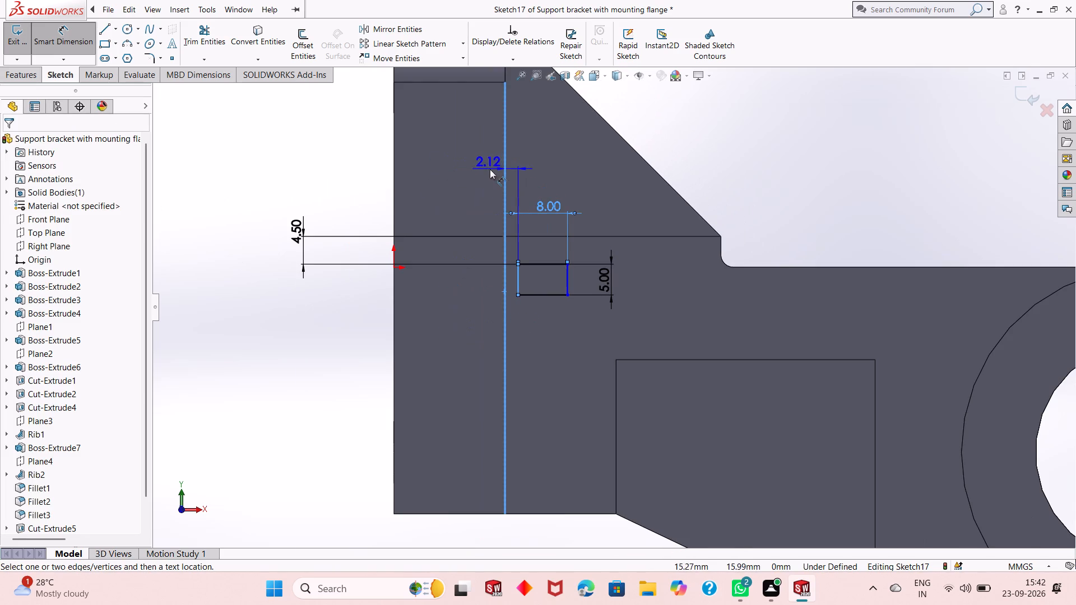
{"action": "left_click", "coordinate": [484, 174]}
{"action": "key", "text": "3"}
{"action": "key", "text": "Return"}
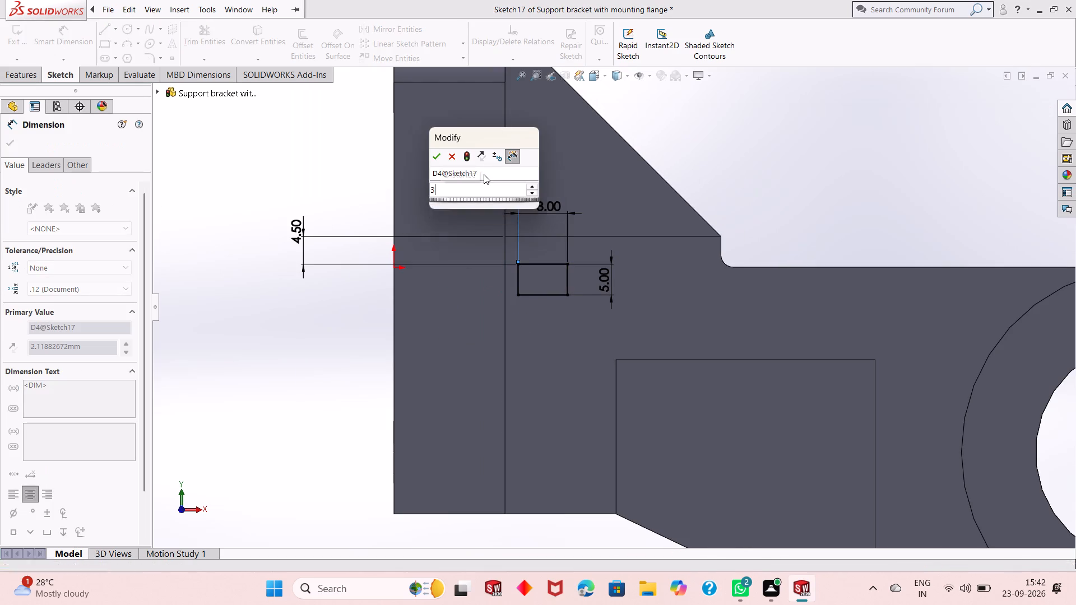
{"action": "right_click", "coordinate": [338, 176]}
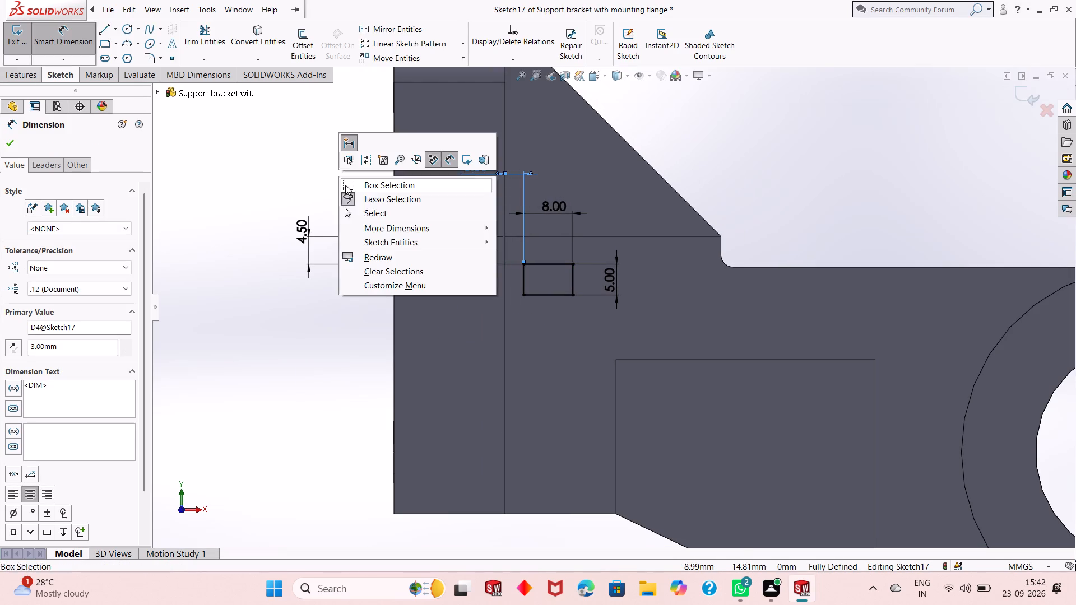
{"action": "left_click", "coordinate": [362, 213]}
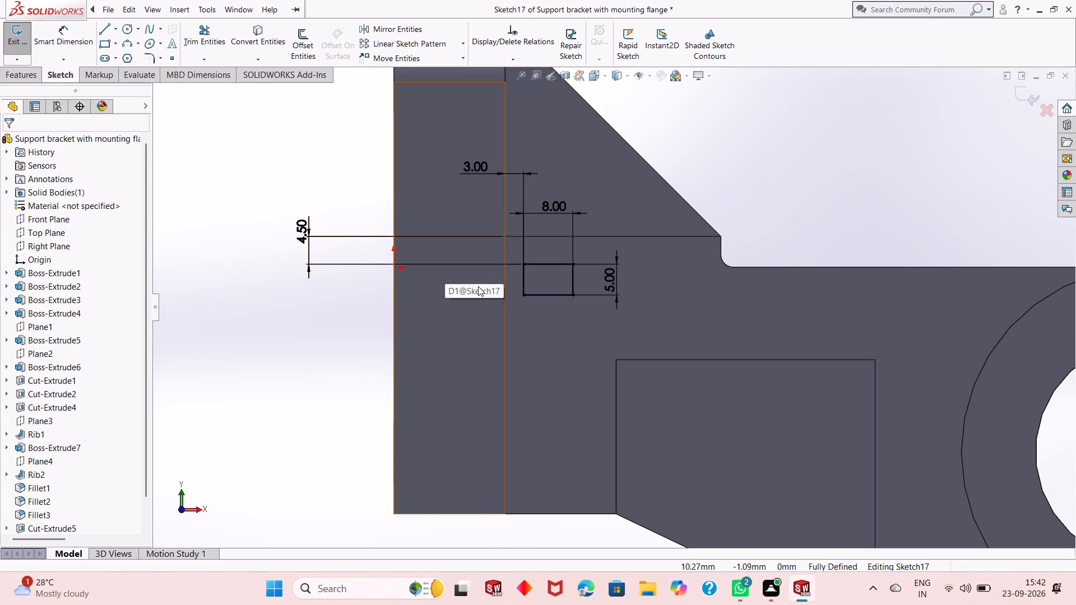
Set up a Linear Sketch Pattern of the rectangle's four lines, with the first direction angled at 270 degrees.
{"action": "left_click", "coordinate": [559, 295]}
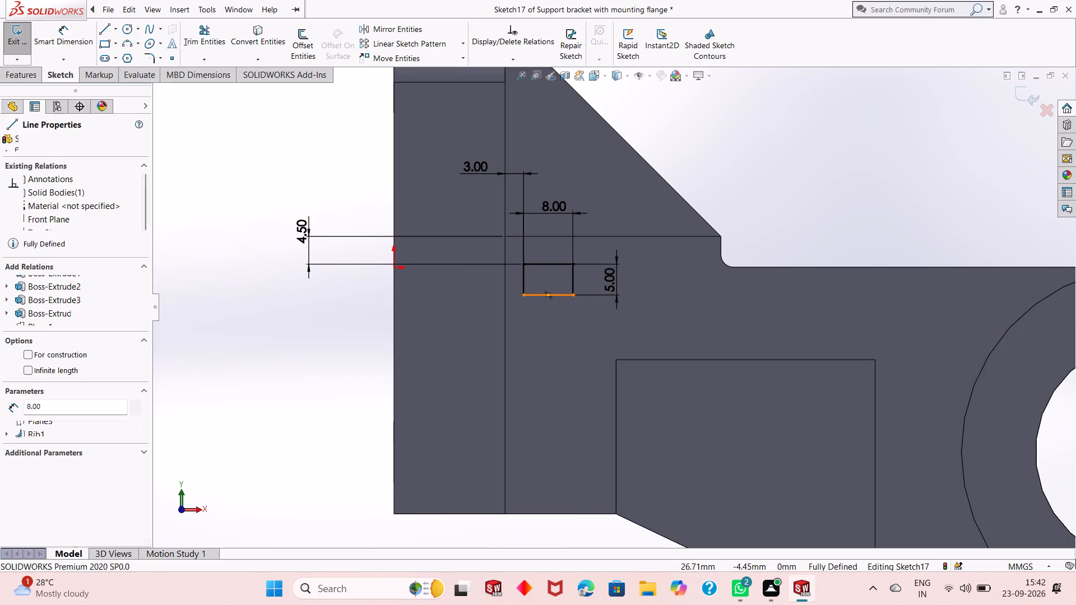
{"action": "left_click", "coordinate": [572, 276], "text": "ctrl"}
{"action": "left_click", "coordinate": [554, 262], "text": "ctrl"}
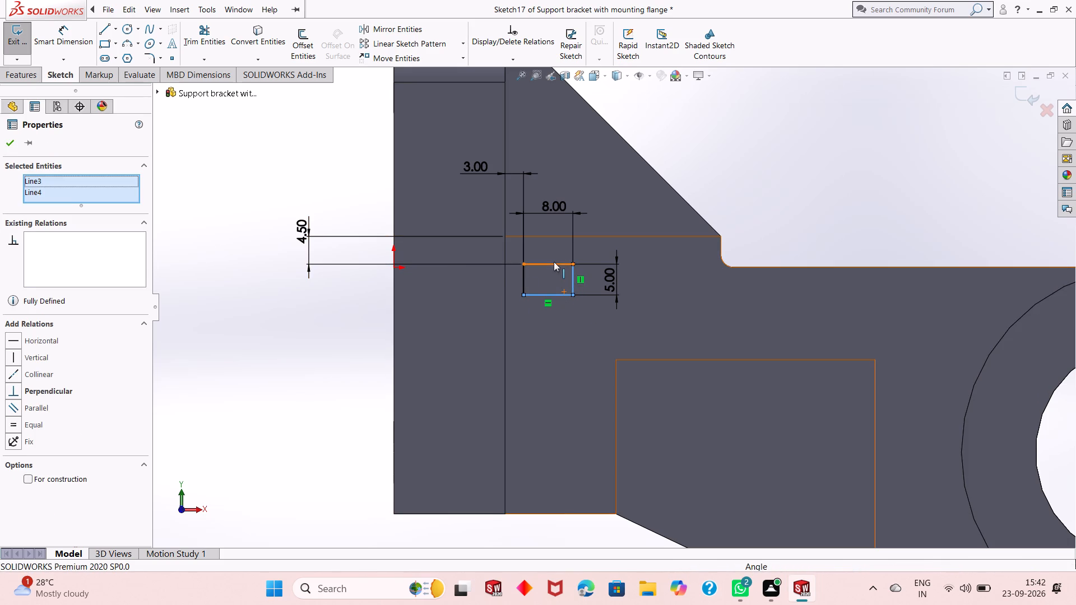
{"action": "left_click", "coordinate": [523, 275], "text": "ctrl"}
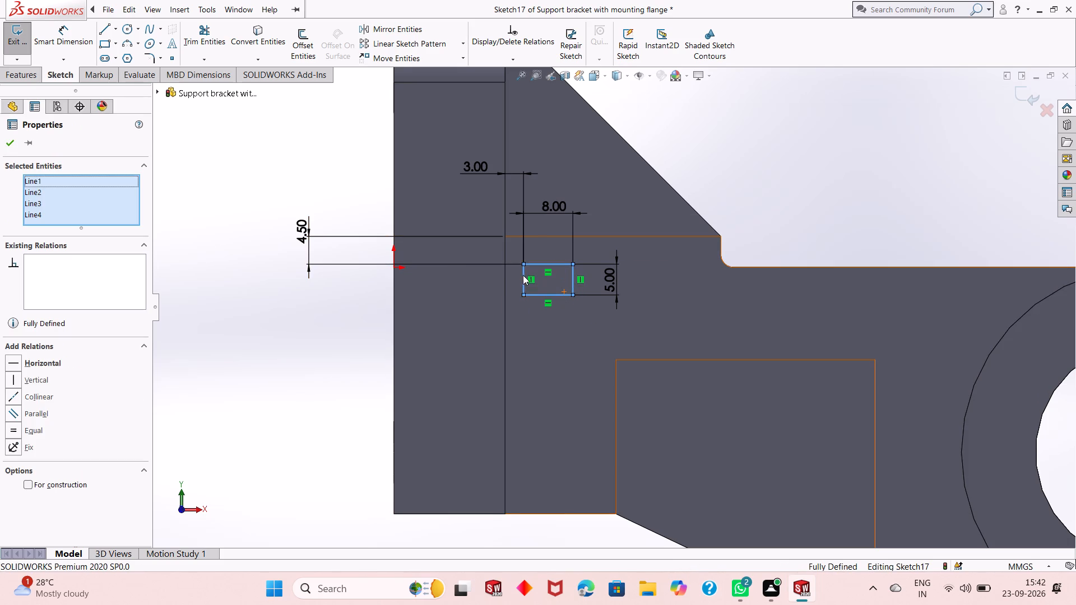
{"action": "left_click", "coordinate": [434, 43]}
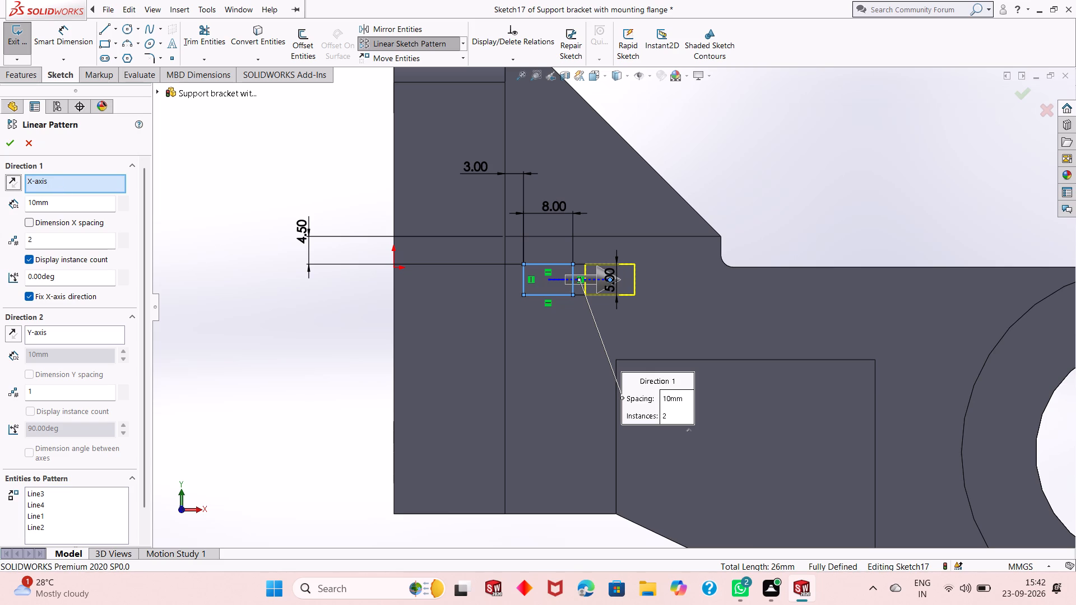
{"action": "double_click", "coordinate": [61, 280]}
{"action": "type", "text": "90"}
{"action": "key", "text": "Return"}
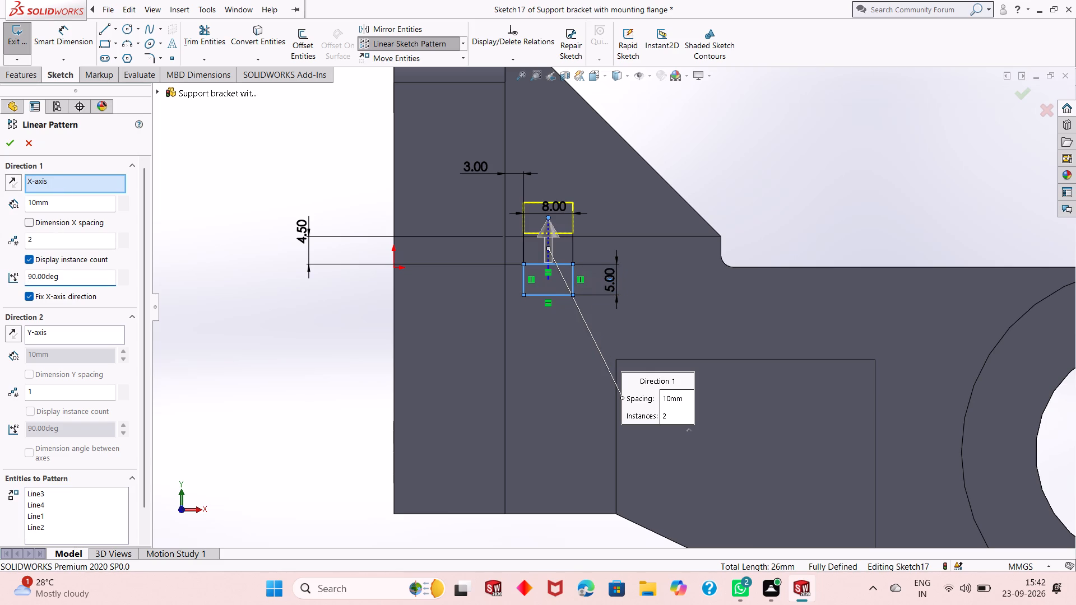
{"action": "double_click", "coordinate": [61, 280]}
{"action": "type", "text": "270"}
{"action": "key", "text": "Return"}
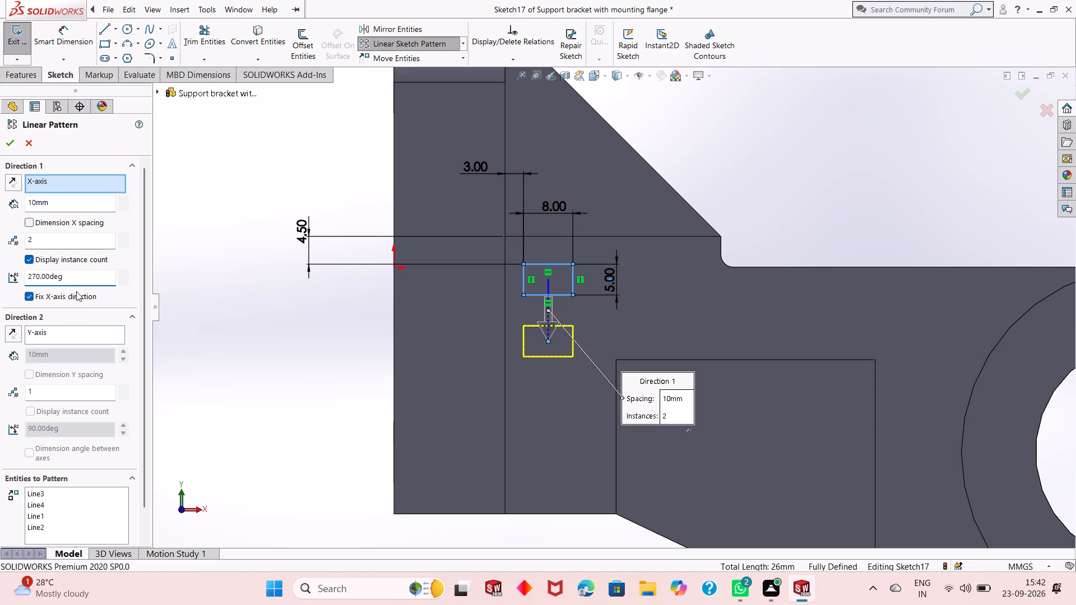
Set the first pattern direction to 4 instances.
{"action": "double_click", "coordinate": [54, 241]}
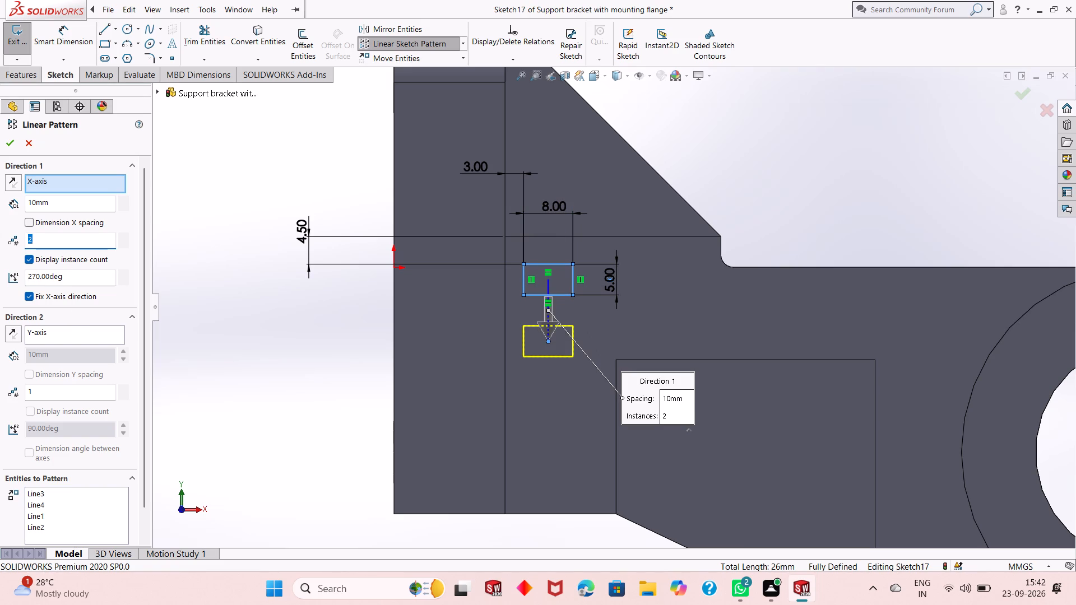
{"action": "key", "text": "4"}
{"action": "key", "text": "Return"}
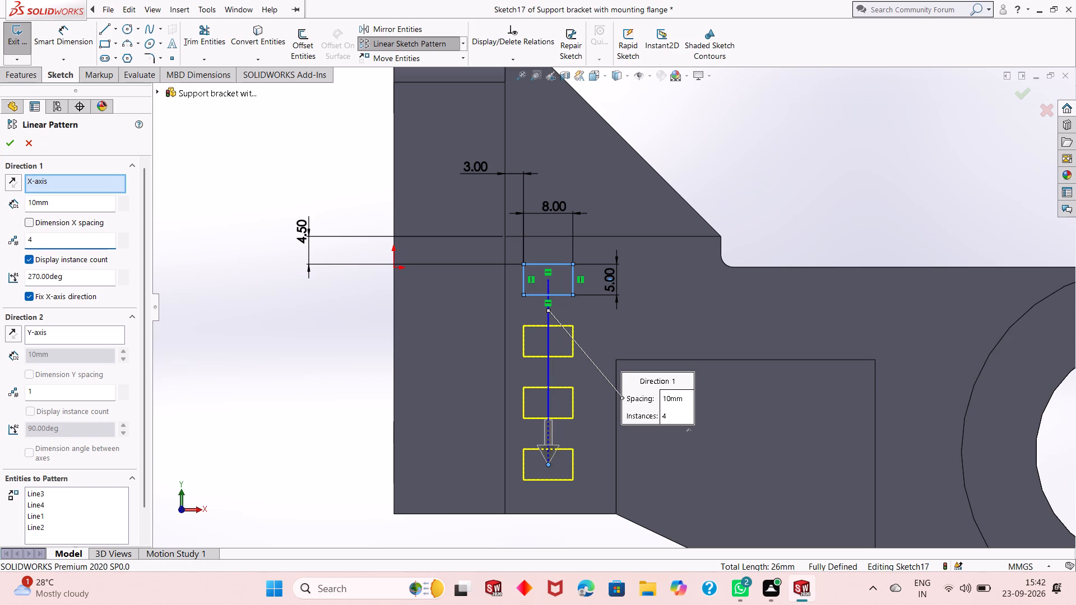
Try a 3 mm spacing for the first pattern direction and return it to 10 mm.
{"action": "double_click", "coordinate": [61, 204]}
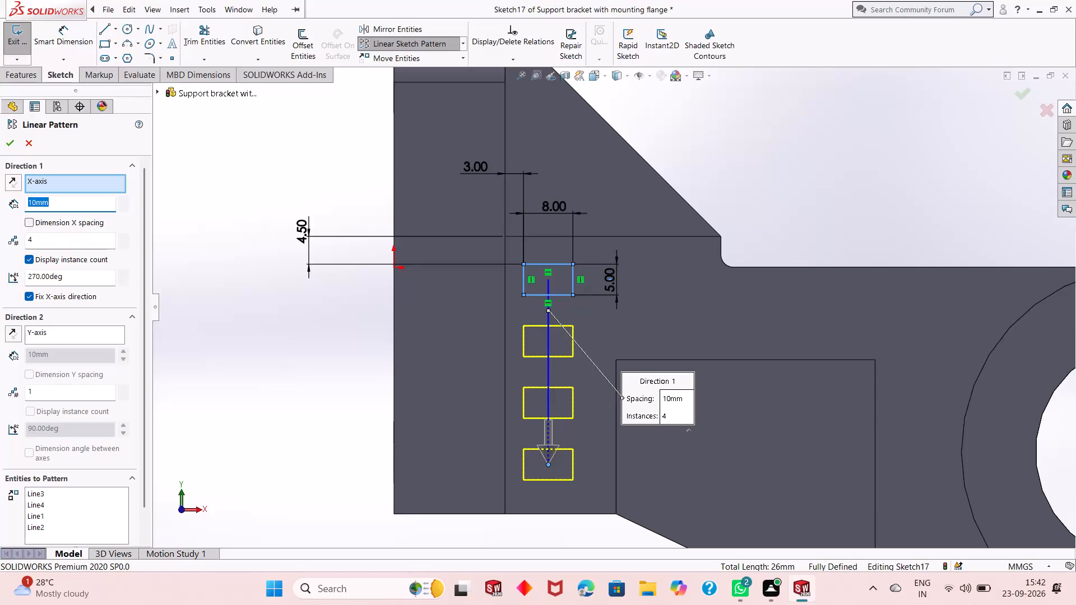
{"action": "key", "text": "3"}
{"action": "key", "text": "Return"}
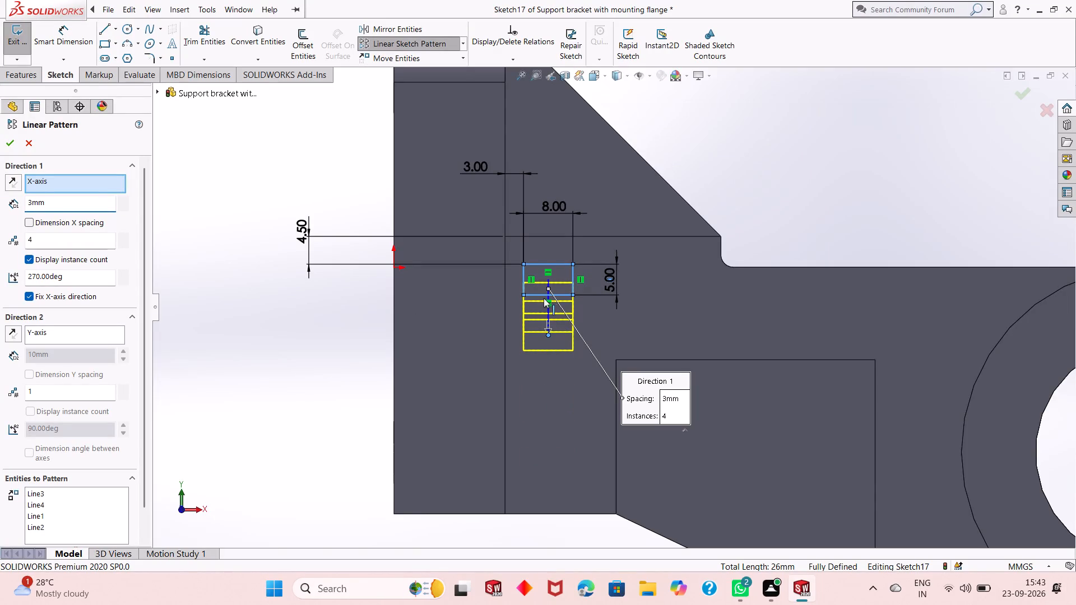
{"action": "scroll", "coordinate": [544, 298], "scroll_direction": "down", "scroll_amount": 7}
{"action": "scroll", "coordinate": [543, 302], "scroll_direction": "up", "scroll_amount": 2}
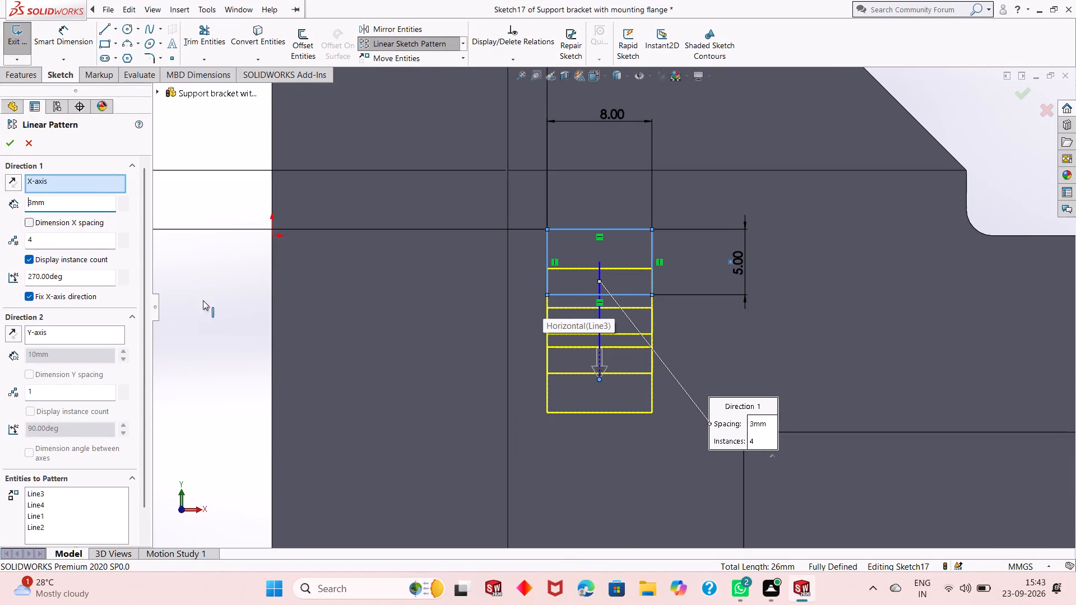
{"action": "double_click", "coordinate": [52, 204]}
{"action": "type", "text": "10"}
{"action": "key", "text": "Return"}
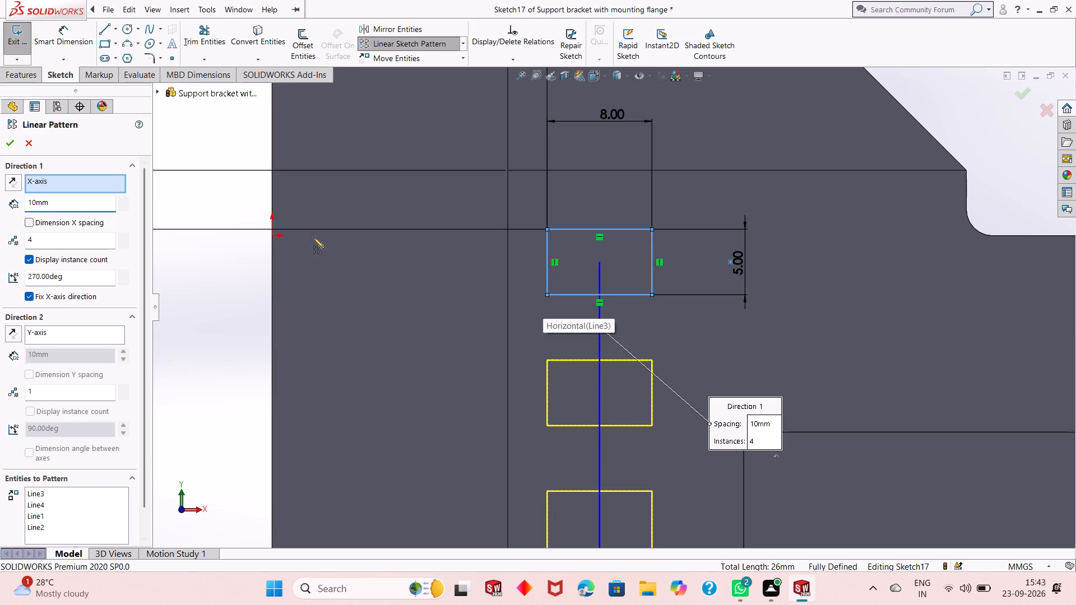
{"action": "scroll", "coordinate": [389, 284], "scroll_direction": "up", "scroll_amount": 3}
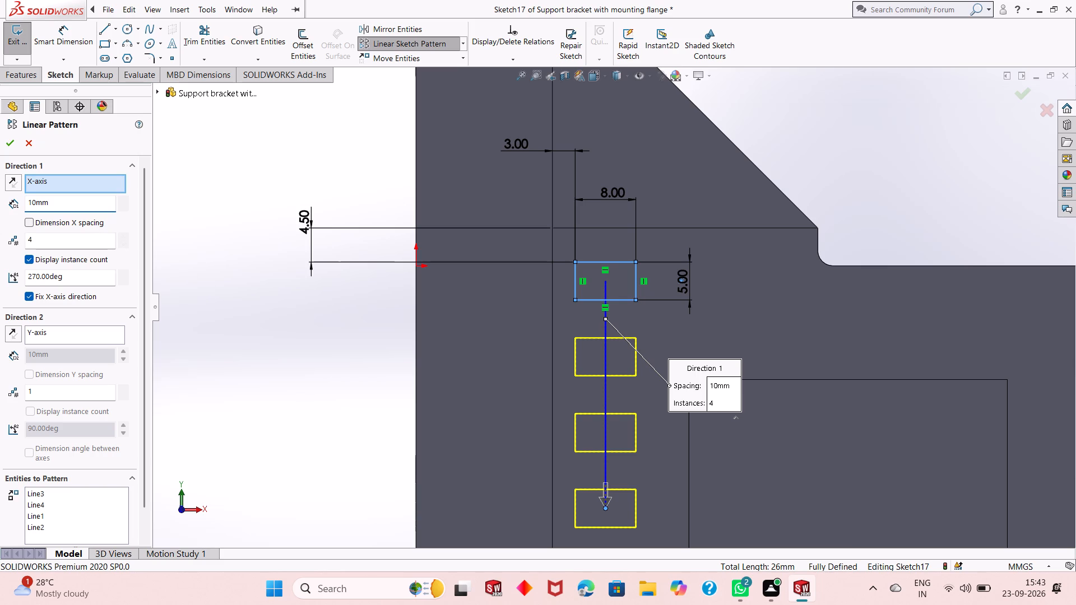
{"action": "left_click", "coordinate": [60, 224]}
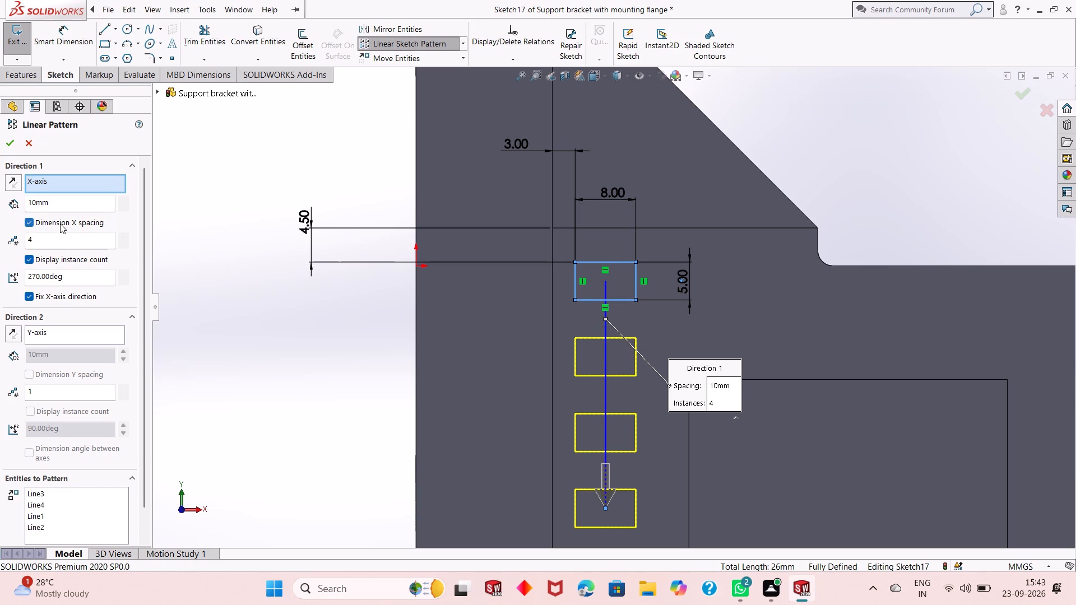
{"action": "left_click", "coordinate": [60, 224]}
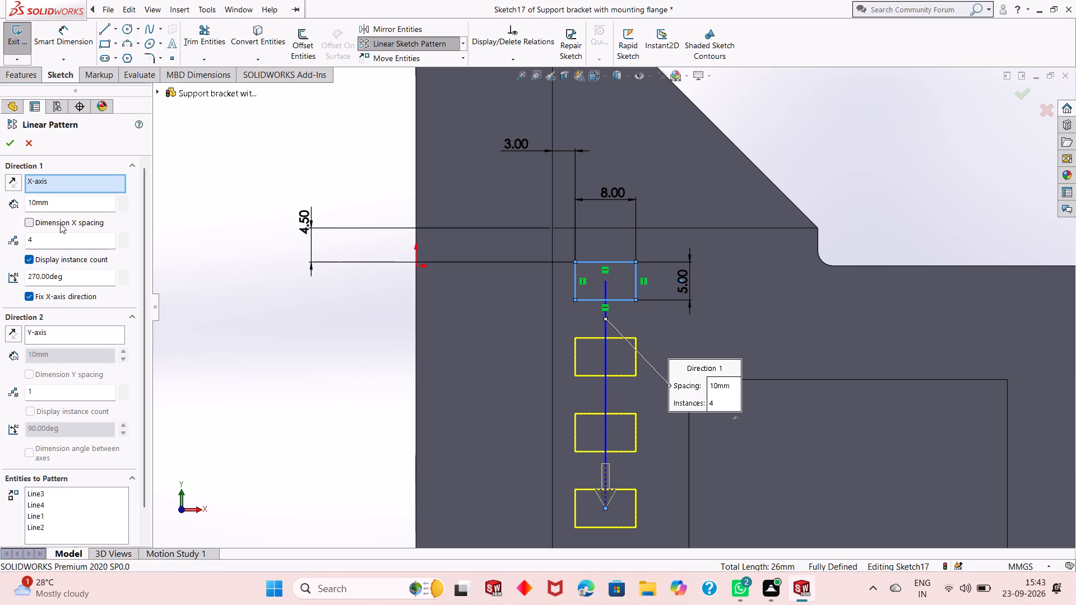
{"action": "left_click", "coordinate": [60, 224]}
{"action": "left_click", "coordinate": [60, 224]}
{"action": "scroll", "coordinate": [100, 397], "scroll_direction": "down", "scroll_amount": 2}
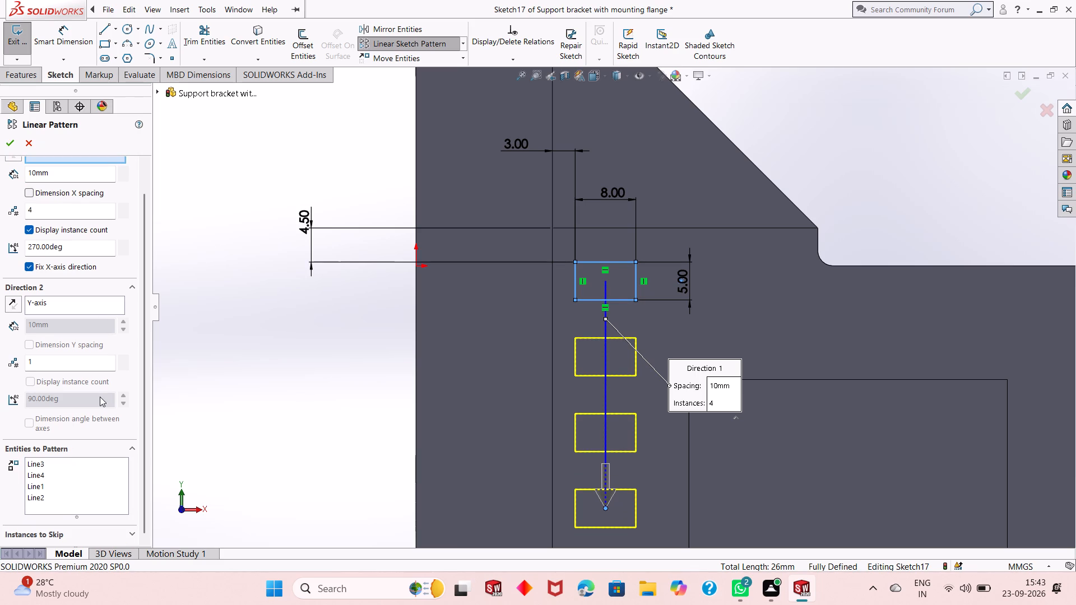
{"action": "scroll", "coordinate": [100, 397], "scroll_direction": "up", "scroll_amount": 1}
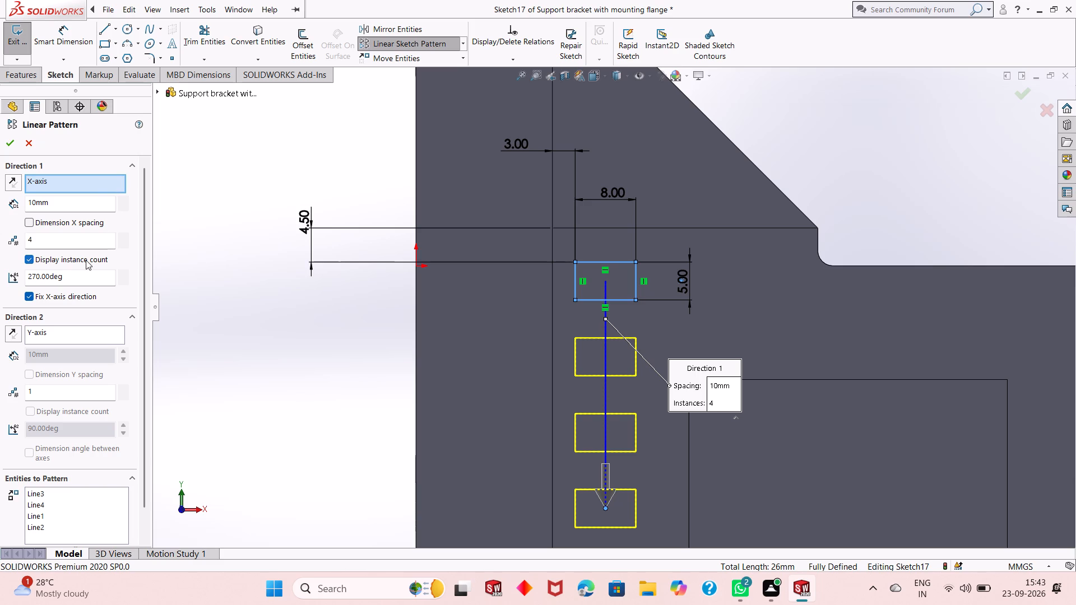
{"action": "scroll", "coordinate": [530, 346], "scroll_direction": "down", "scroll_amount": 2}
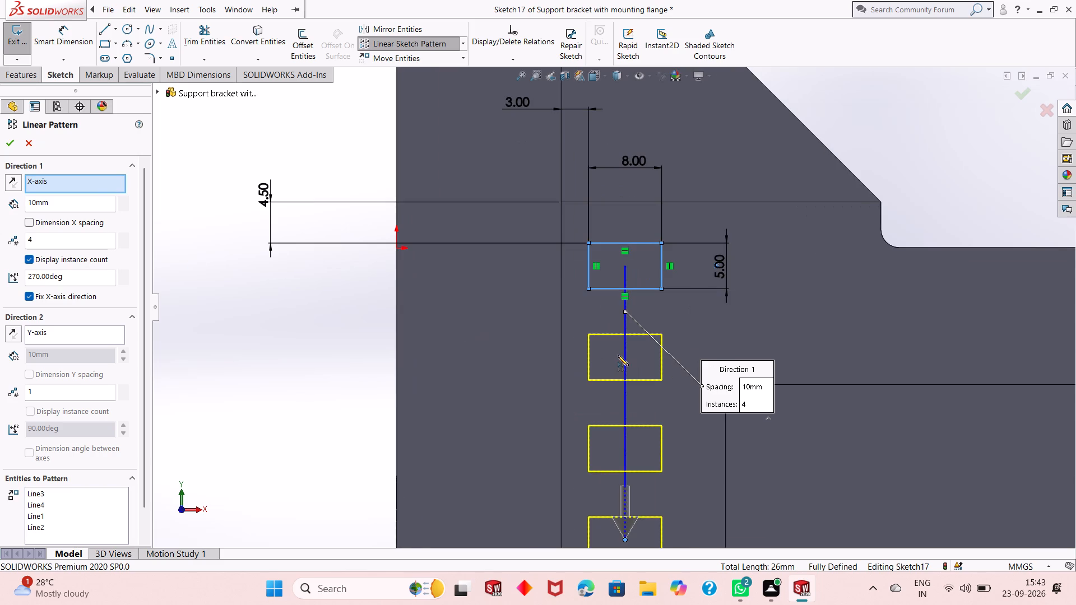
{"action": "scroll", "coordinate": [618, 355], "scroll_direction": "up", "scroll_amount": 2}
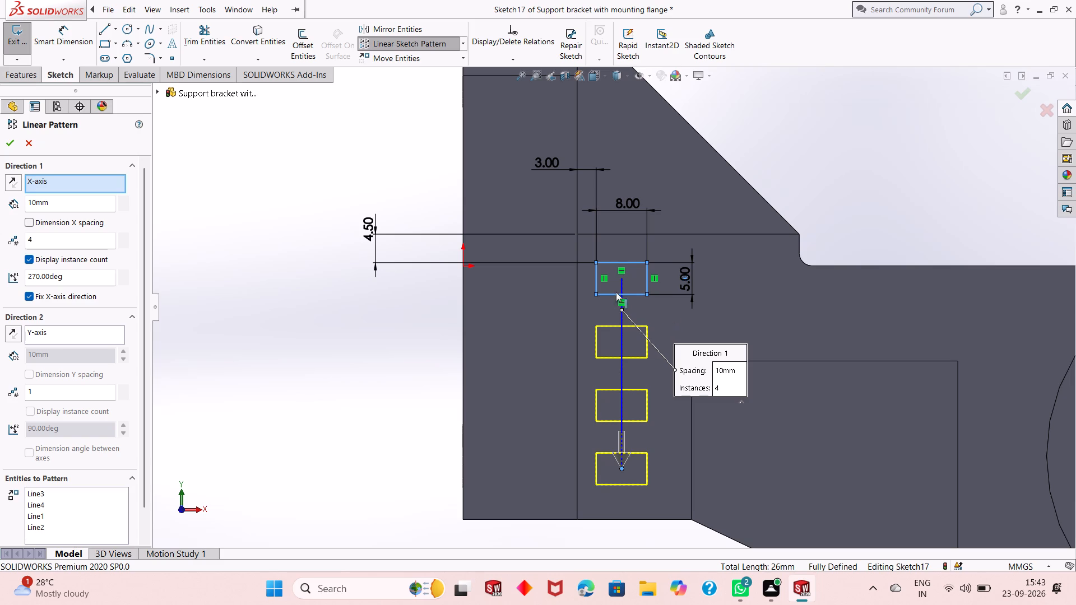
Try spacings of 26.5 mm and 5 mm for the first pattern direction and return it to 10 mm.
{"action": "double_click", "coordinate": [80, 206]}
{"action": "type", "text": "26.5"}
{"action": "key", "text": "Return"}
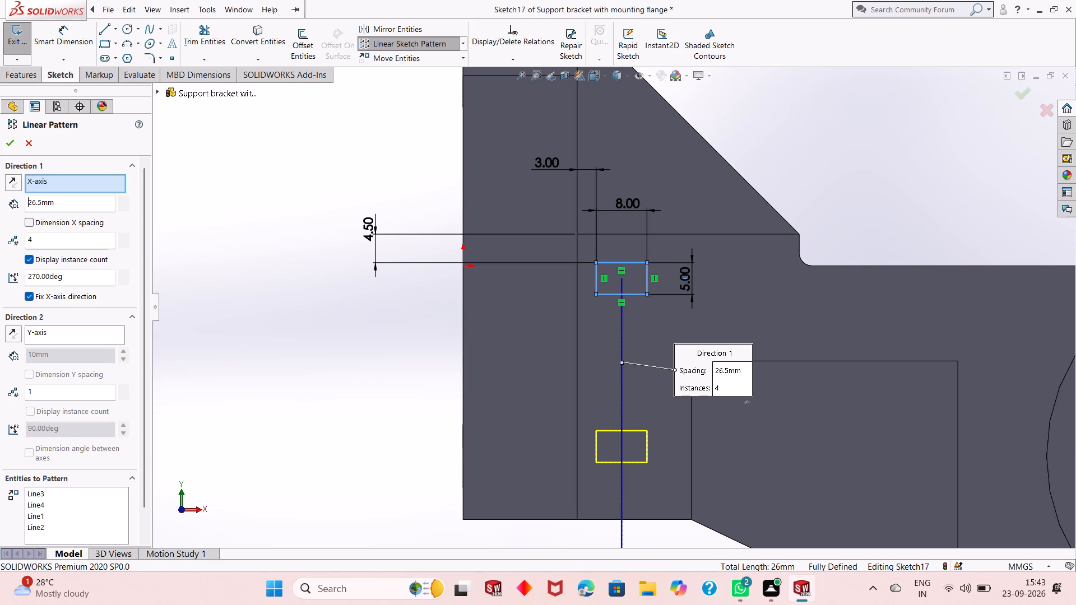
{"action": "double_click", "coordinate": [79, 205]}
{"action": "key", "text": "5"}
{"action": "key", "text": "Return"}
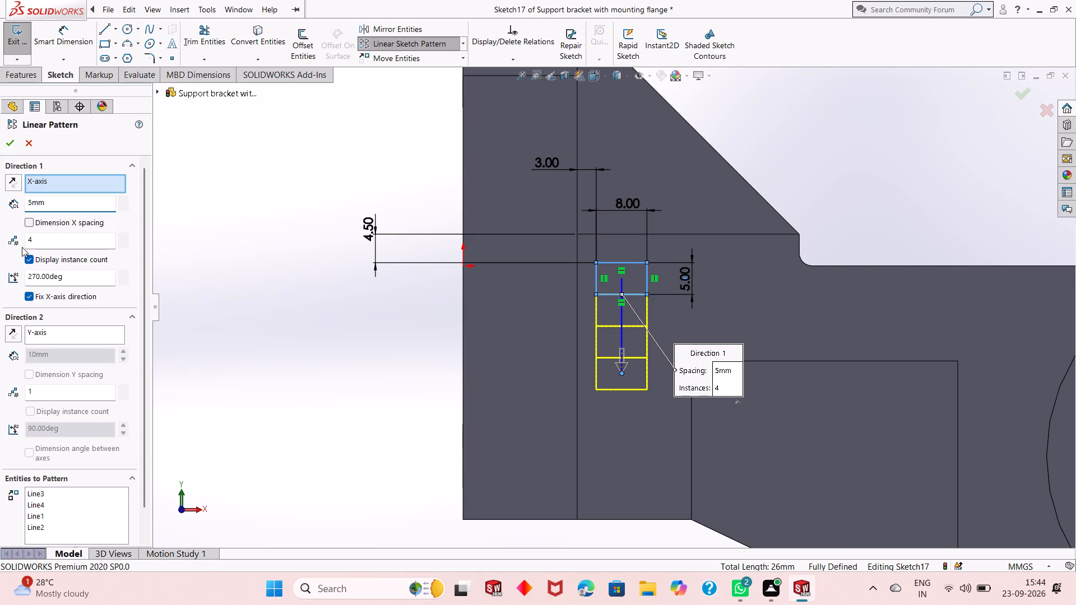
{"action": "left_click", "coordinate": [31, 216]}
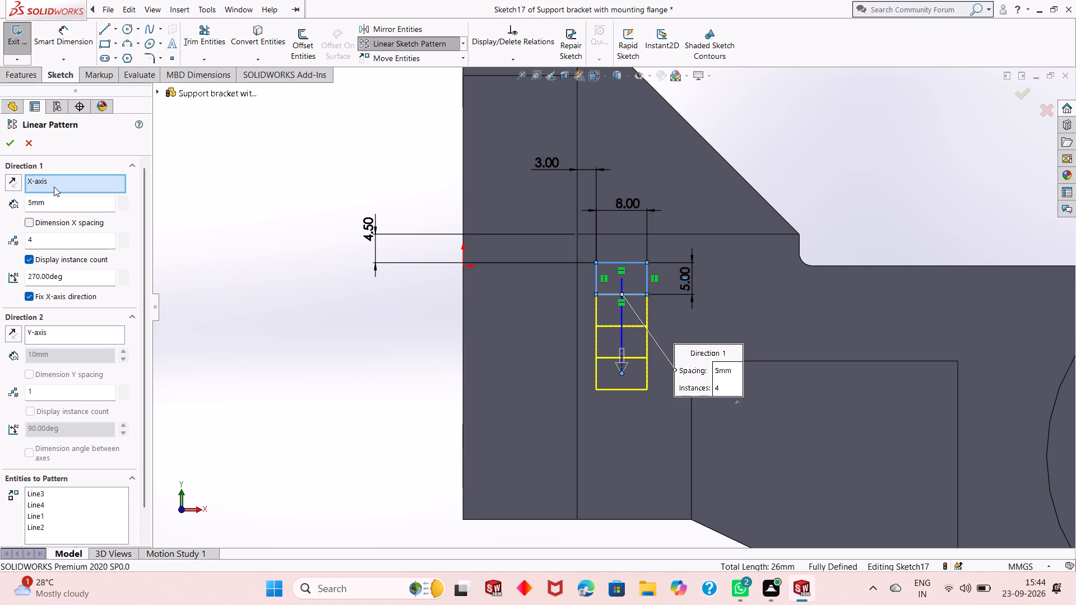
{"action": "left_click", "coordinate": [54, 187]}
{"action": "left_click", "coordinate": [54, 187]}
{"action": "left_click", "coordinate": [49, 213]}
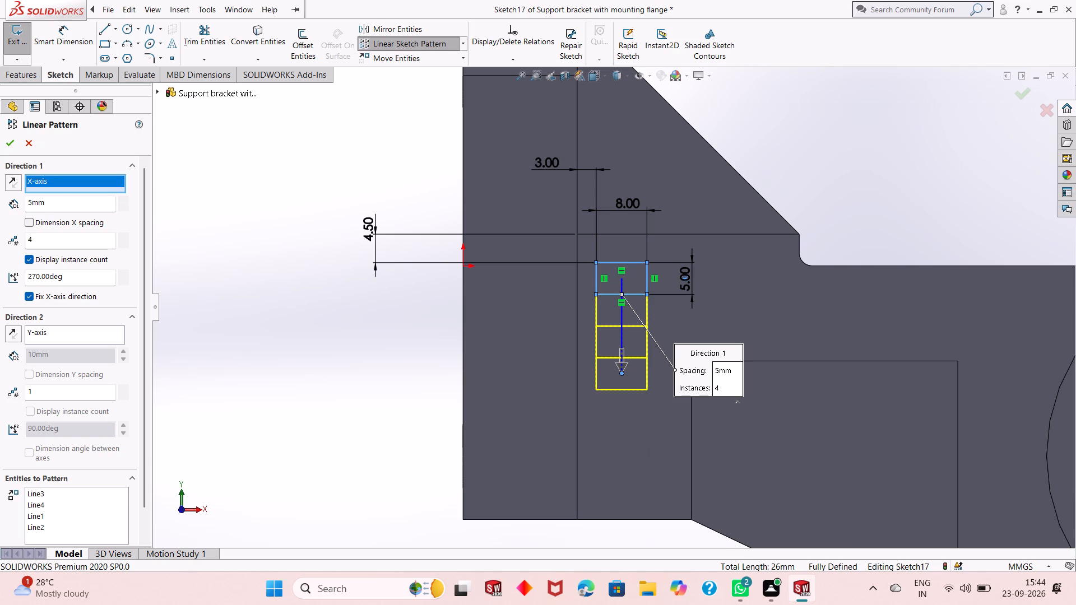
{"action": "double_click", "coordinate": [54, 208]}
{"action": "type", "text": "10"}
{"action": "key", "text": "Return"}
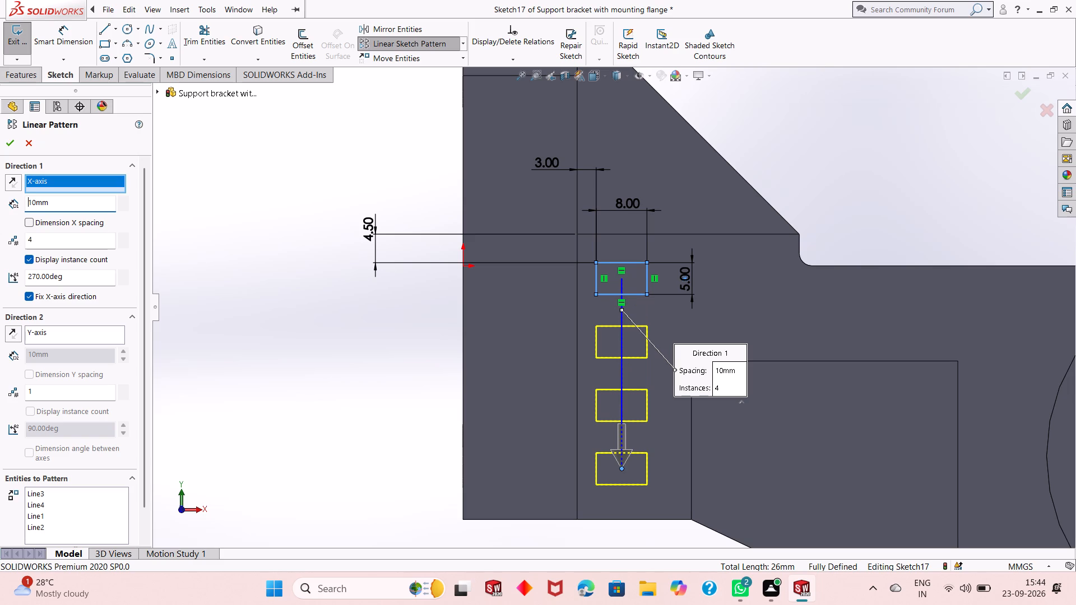
Accept the linear sketch pattern of four rectangles with the X-axis direction kept fixed.
{"action": "left_click", "coordinate": [29, 302]}
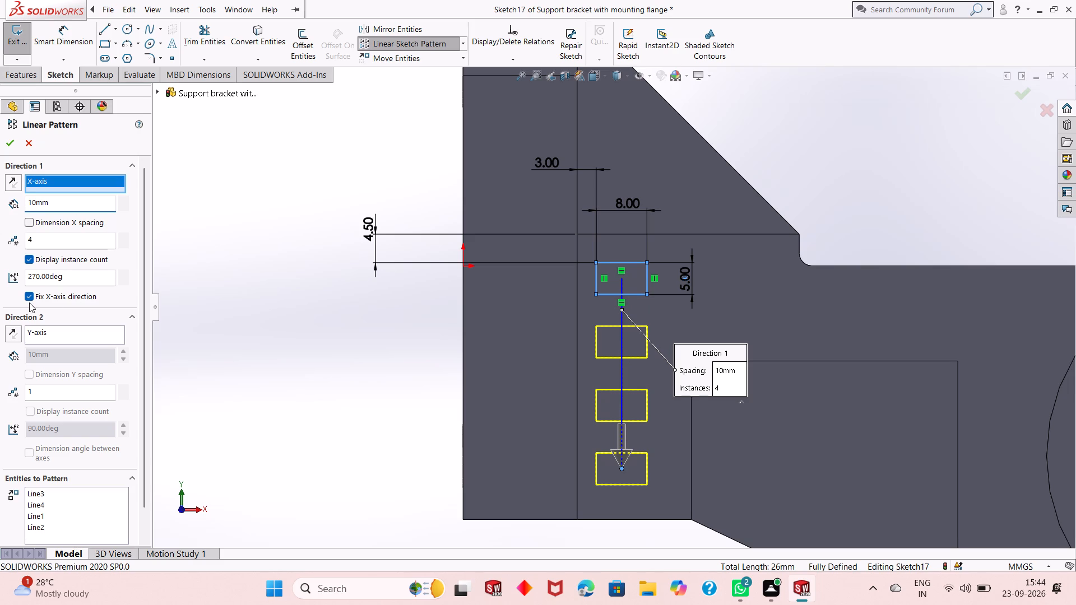
{"action": "left_click", "coordinate": [28, 297]}
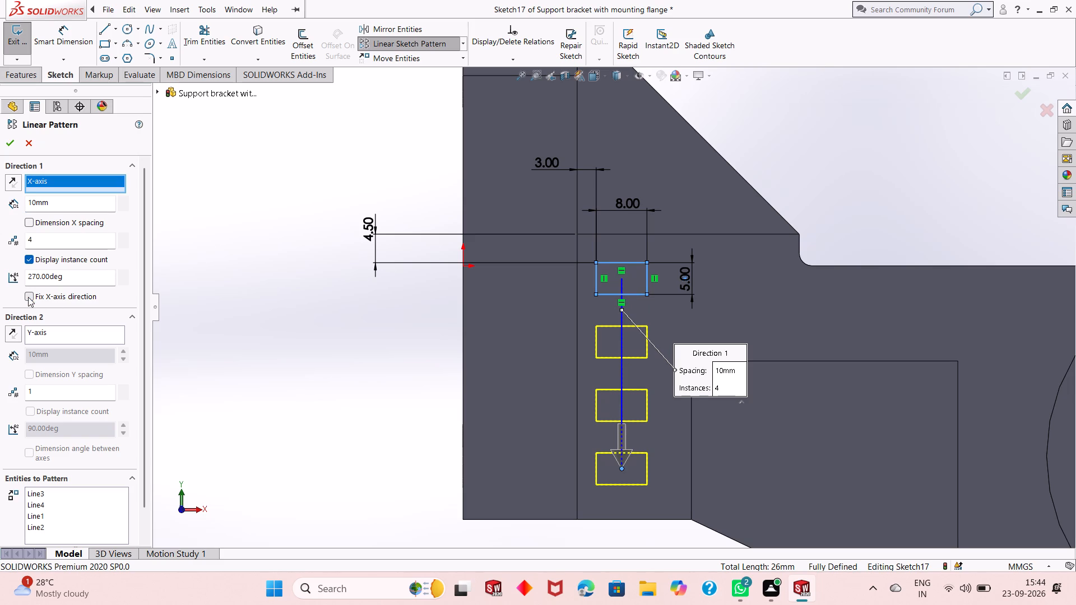
{"action": "left_click", "coordinate": [28, 297]}
{"action": "scroll", "coordinate": [136, 366], "scroll_direction": "down", "scroll_amount": 3}
{"action": "scroll", "coordinate": [136, 366], "scroll_direction": "up", "scroll_amount": 2}
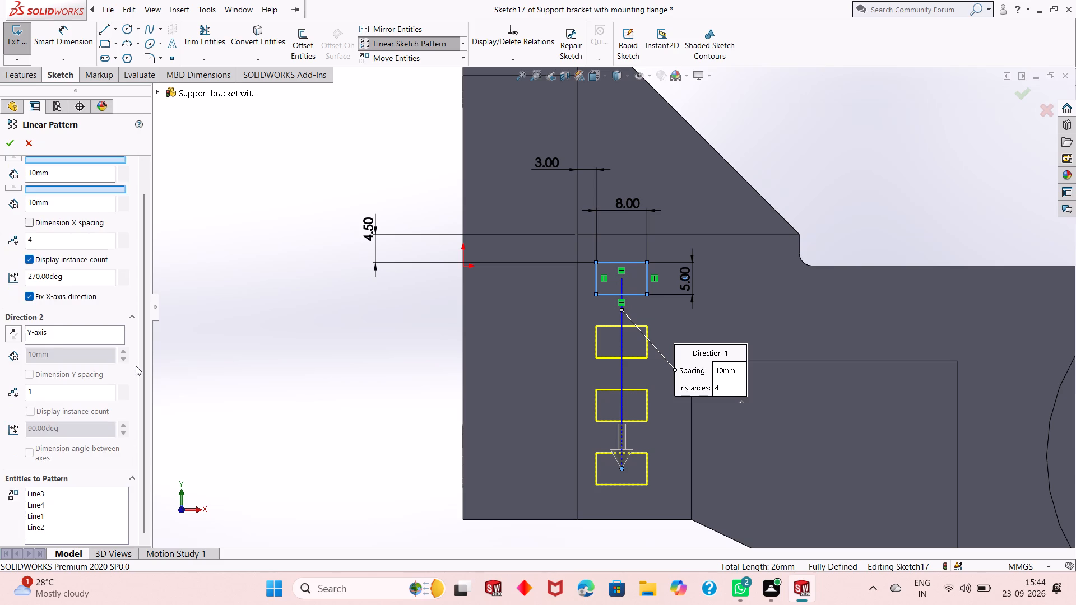
{"action": "left_click", "coordinate": [19, 145]}
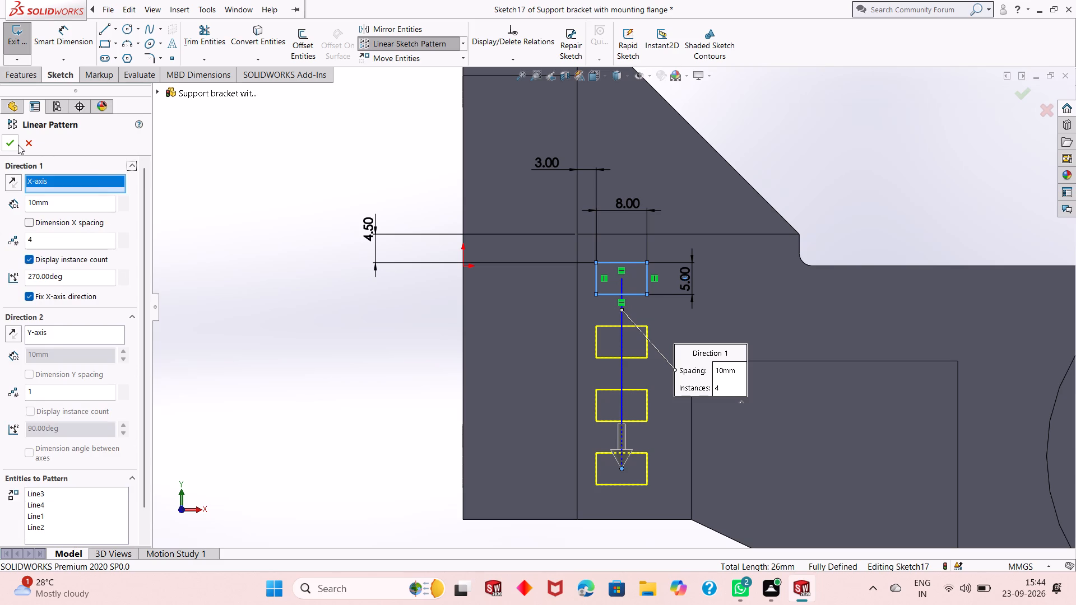
{"action": "left_click", "coordinate": [18, 145]}
{"action": "left_click", "coordinate": [346, 341]}
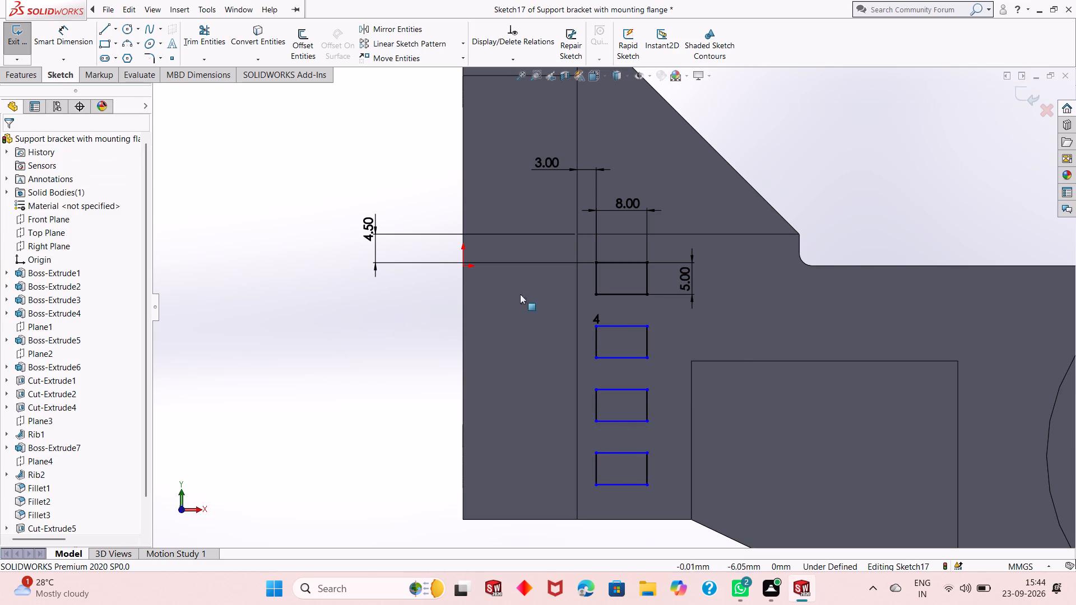
Dimension the gap between the original rectangle and the first patterned copy below it as 3 mm.
{"action": "left_click", "coordinate": [77, 44]}
{"action": "left_click", "coordinate": [623, 295]}
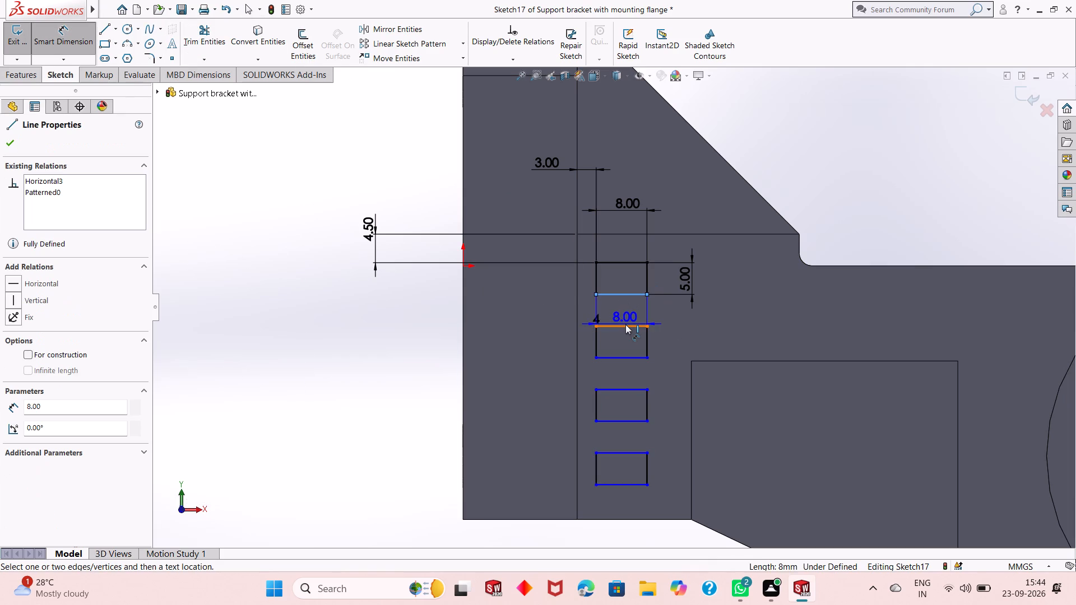
{"action": "left_click", "coordinate": [625, 325]}
{"action": "left_click", "coordinate": [389, 338]}
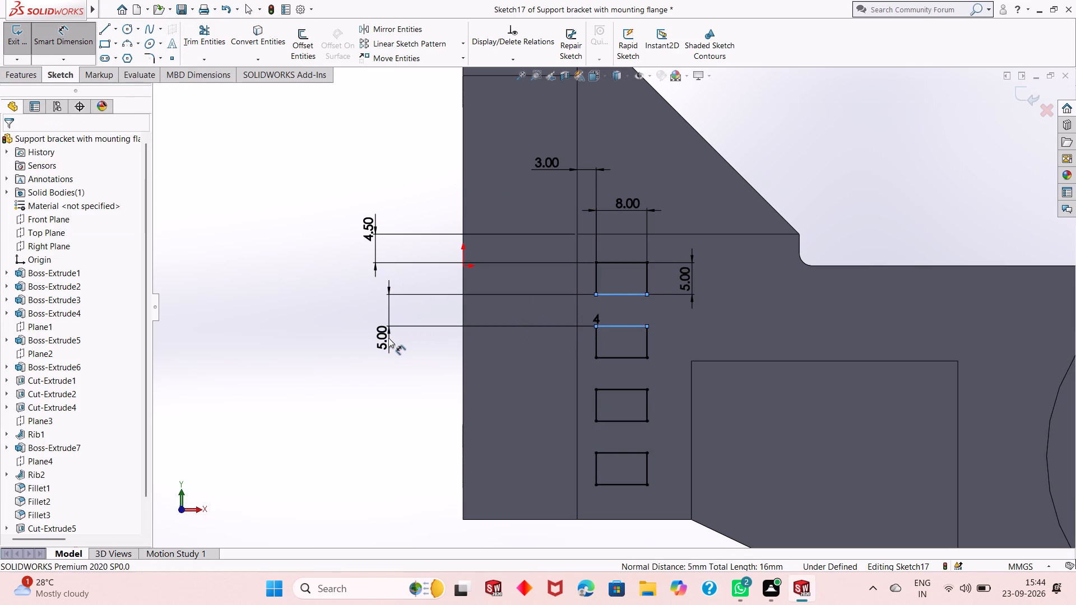
{"action": "key", "text": "3"}
{"action": "key", "text": "Return"}
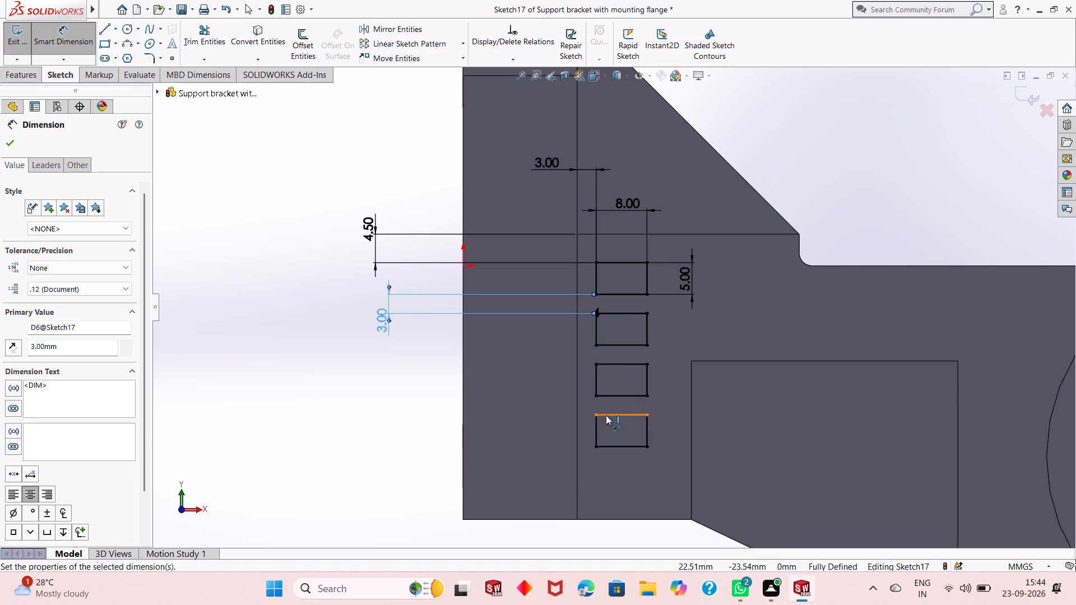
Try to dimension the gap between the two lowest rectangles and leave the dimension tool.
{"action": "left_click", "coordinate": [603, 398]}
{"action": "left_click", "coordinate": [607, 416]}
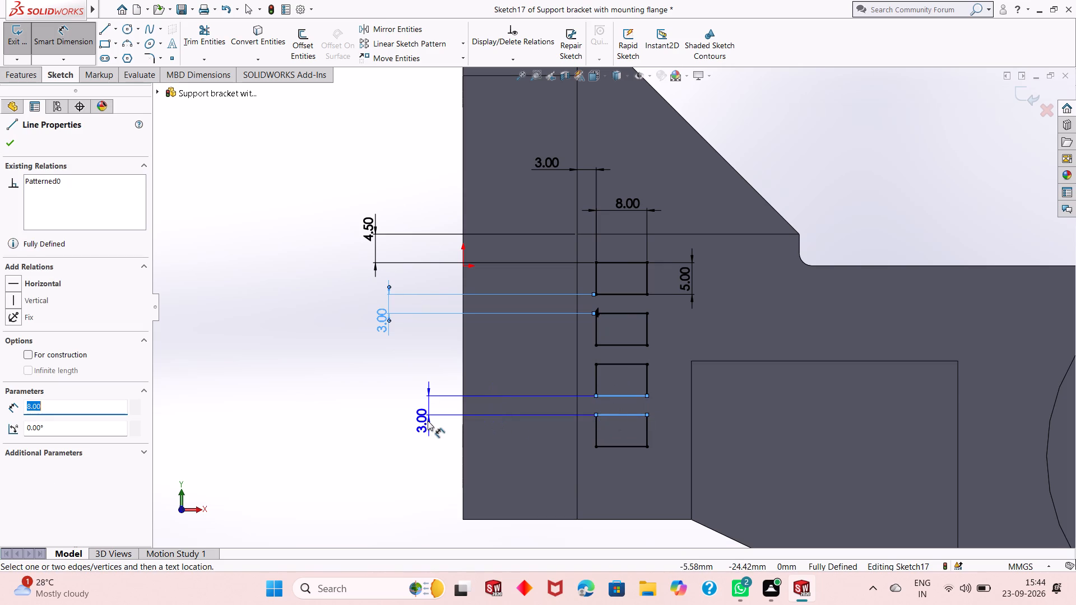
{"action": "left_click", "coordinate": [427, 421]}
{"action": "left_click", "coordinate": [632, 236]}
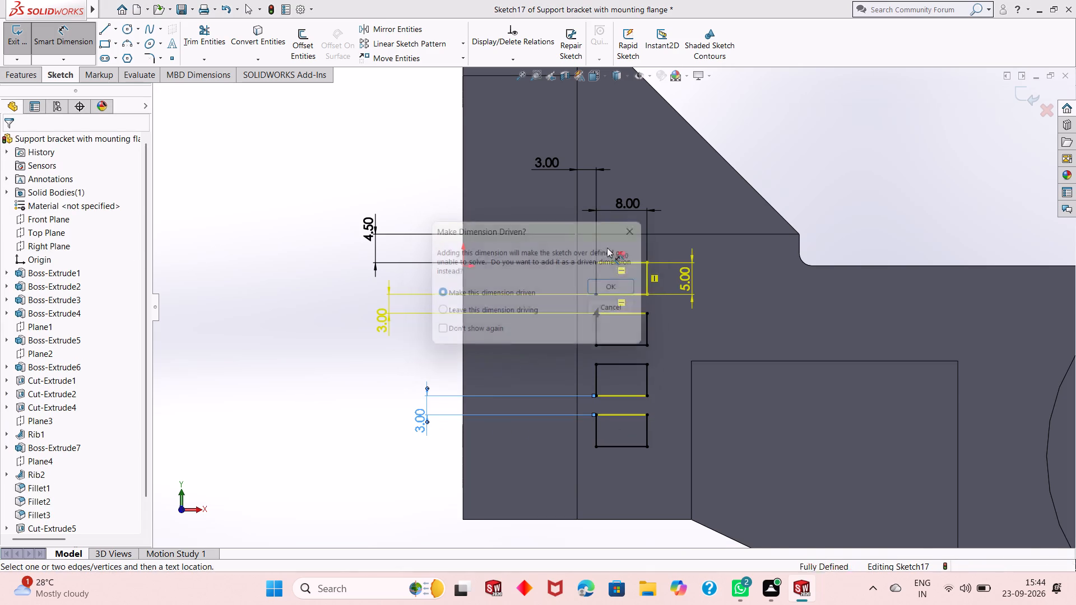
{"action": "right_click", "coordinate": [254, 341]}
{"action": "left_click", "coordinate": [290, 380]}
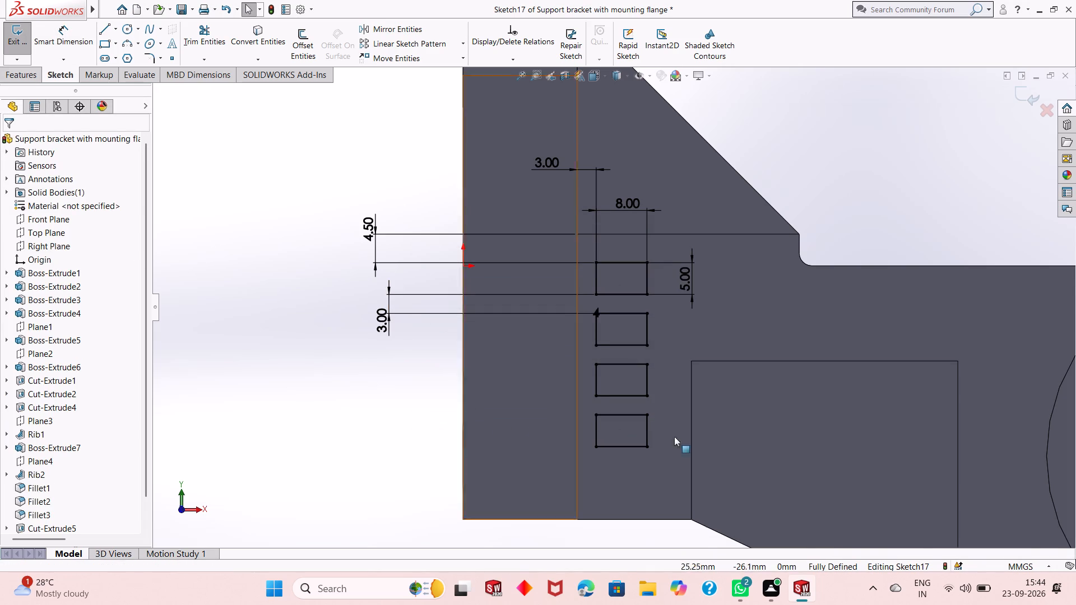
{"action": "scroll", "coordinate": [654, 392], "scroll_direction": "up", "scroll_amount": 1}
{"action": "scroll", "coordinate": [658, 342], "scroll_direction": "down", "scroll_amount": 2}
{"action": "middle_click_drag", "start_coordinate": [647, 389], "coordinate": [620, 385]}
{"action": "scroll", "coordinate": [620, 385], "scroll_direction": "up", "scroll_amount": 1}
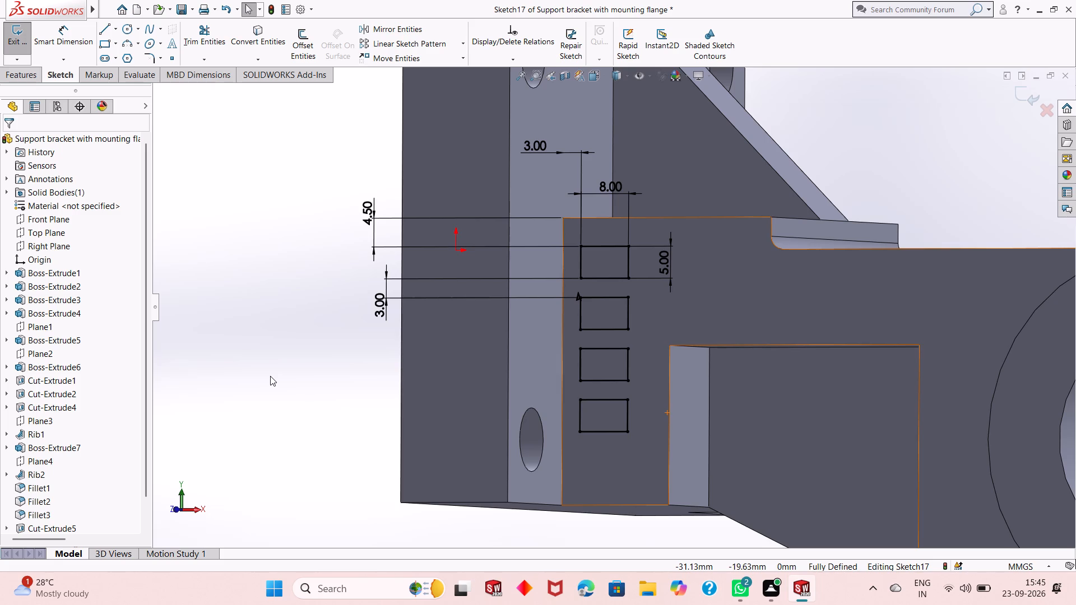
Undo the side-face rectangle work, including its gap dimension, linear pattern, size dimensions and the sketch itself.
{"action": "scroll", "coordinate": [632, 299], "scroll_direction": "up", "scroll_amount": 6}
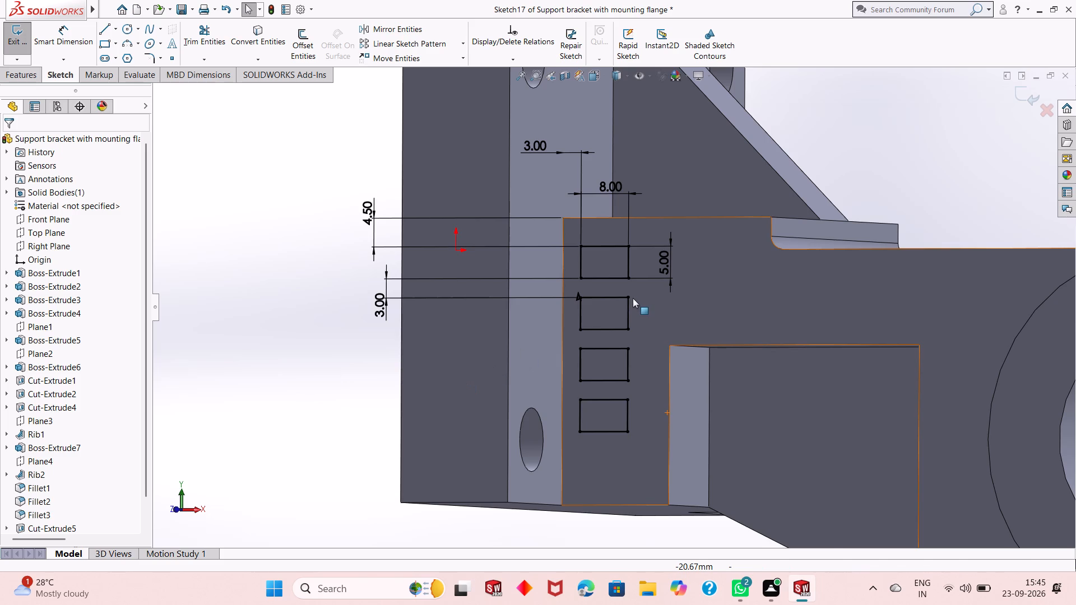
{"action": "scroll", "coordinate": [633, 298], "scroll_direction": "up", "scroll_amount": 6}
{"action": "scroll", "coordinate": [728, 247], "scroll_direction": "down", "scroll_amount": 2}
{"action": "scroll", "coordinate": [709, 277], "scroll_direction": "up", "scroll_amount": 2}
{"action": "scroll", "coordinate": [709, 277], "scroll_direction": "down", "scroll_amount": 2}
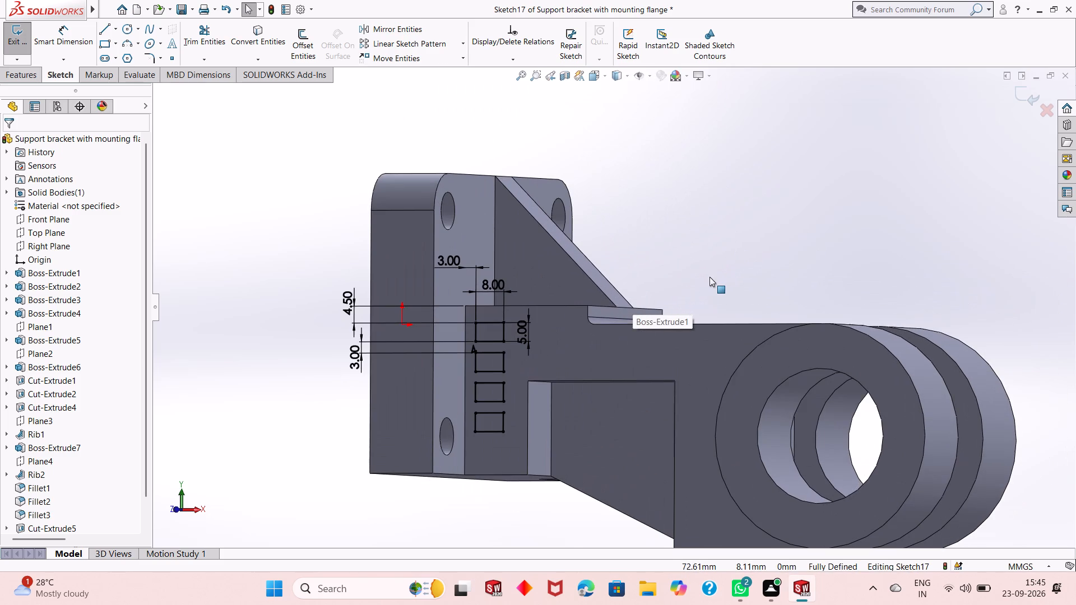
{"action": "key", "text": "ctrl+z"}
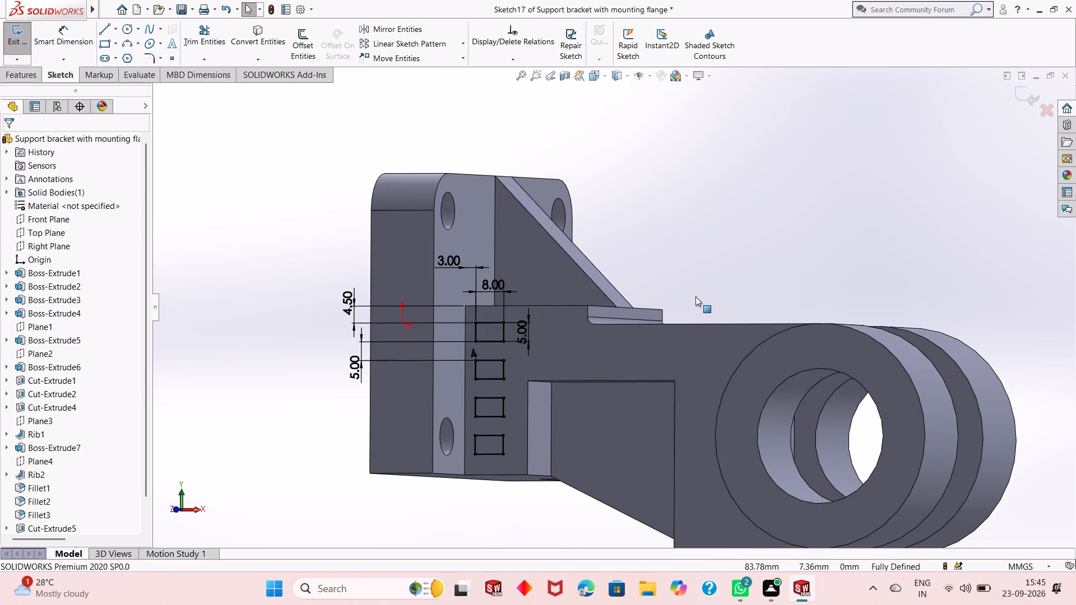
{"action": "key", "text": "ctrl+z"}
{"action": "key", "text": "ctrl+z"}
{"action": "key", "text": "ctrl+z"}
{"action": "key", "text": "ctrl+z"}
{"action": "key", "text": "ctrl+z"}
{"action": "key", "text": "ctrl+z"}
{"action": "key", "text": "ctrl+z"}
{"action": "key", "text": "ctrl+z"}
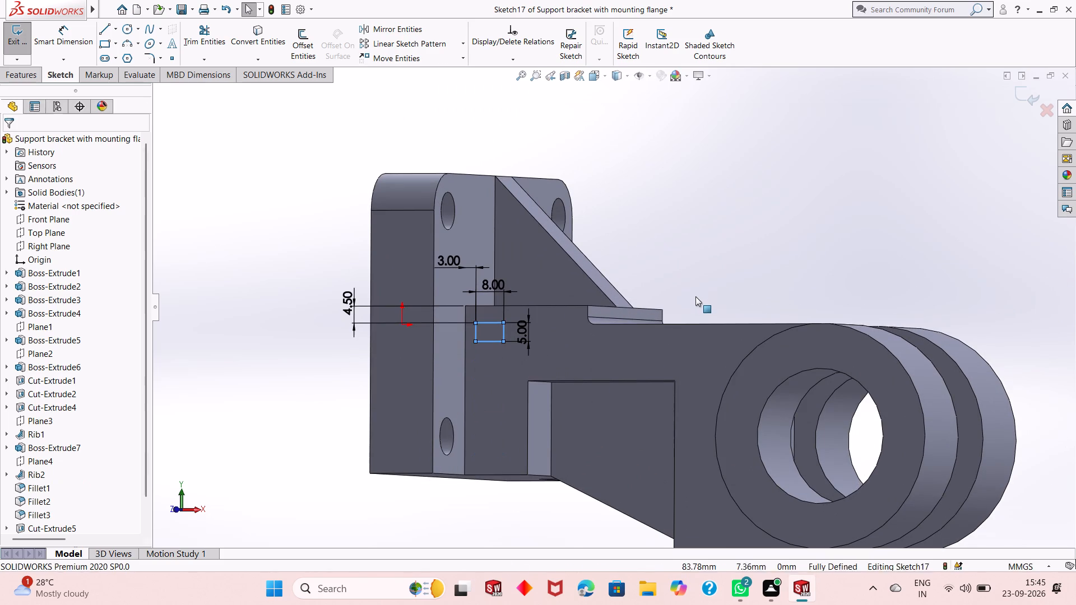
{"action": "key", "text": "ctrl+z"}
{"action": "key", "text": "ctrl+z"}
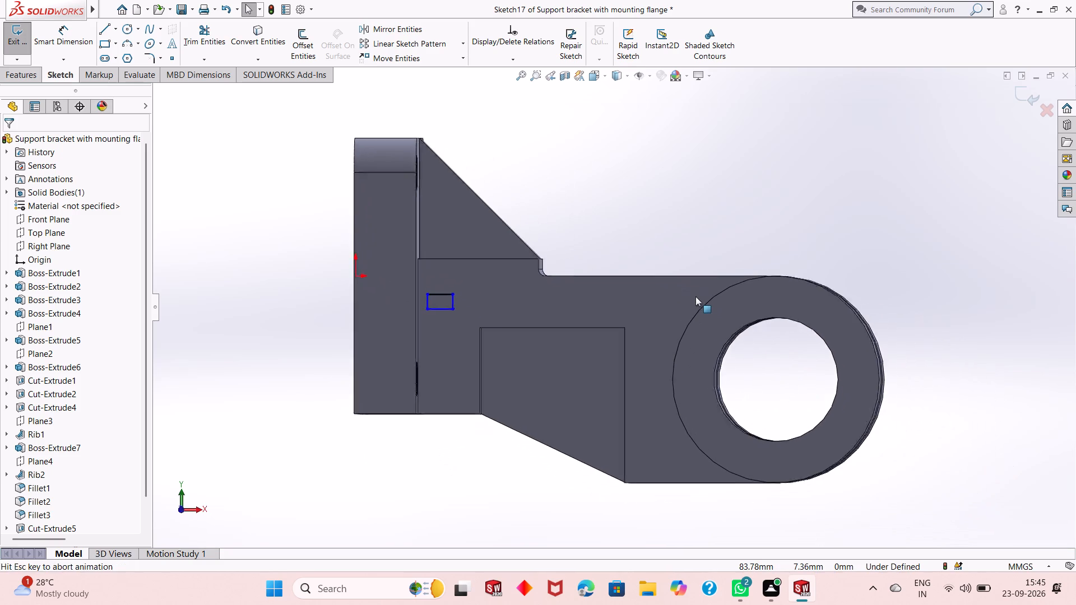
{"action": "key", "text": "ctrl+z"}
{"action": "key", "text": "ctrl+z"}
{"action": "key", "text": "ctrl+z"}
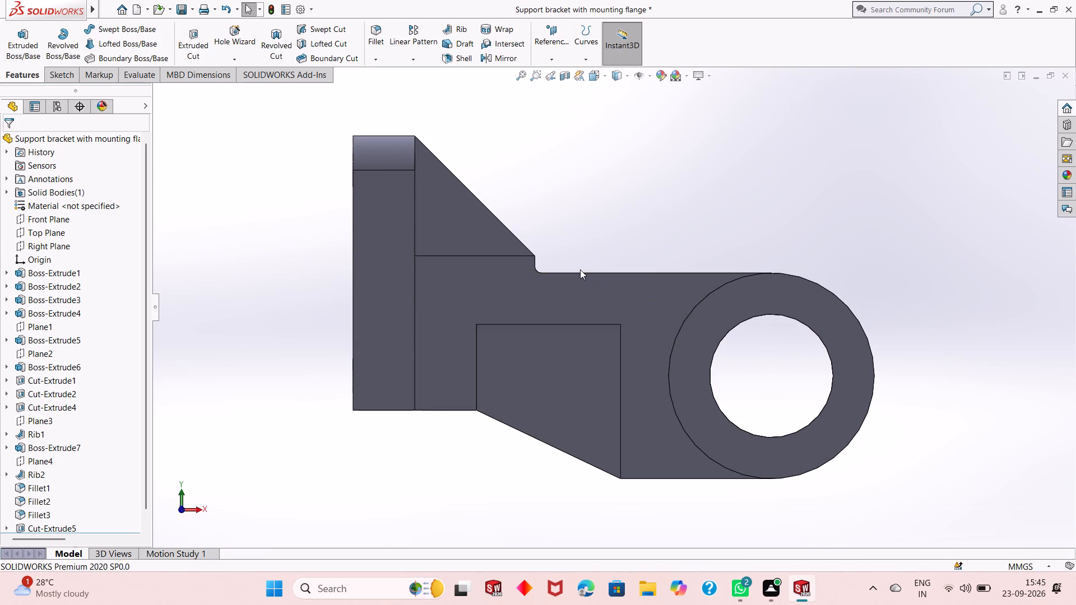
Undo the mounting flange's hole cut and its sketch of four 10 mm circles.
{"action": "middle_click_drag", "start_coordinate": [580, 269], "coordinate": [556, 305]}
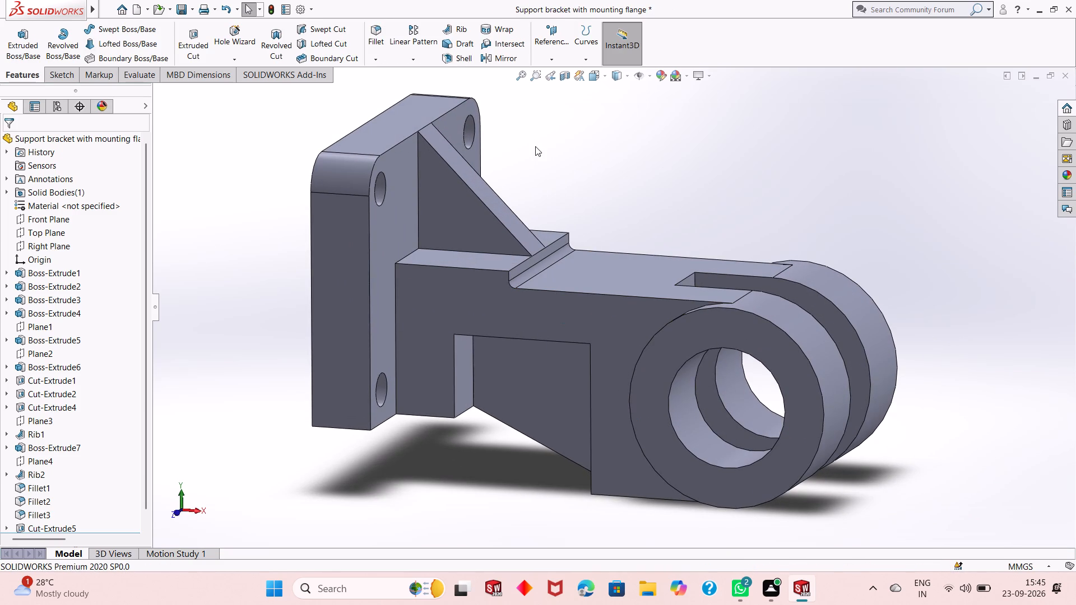
{"action": "key", "text": "ctrl+z"}
{"action": "key", "text": "ctrl+z"}
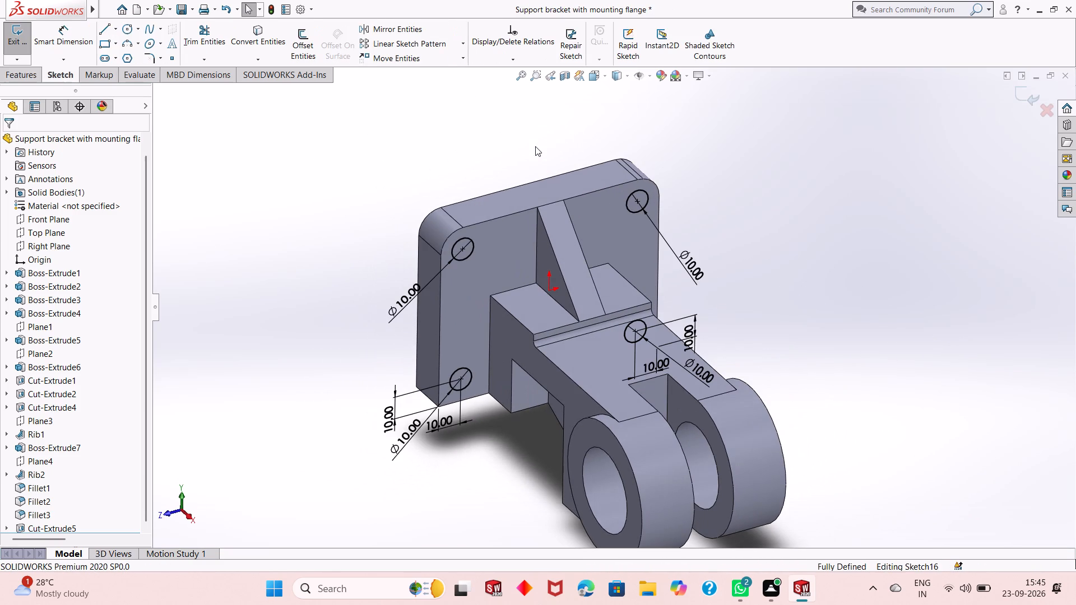
{"action": "key", "text": "ctrl+z"}
{"action": "key", "text": "ctrl+z"}
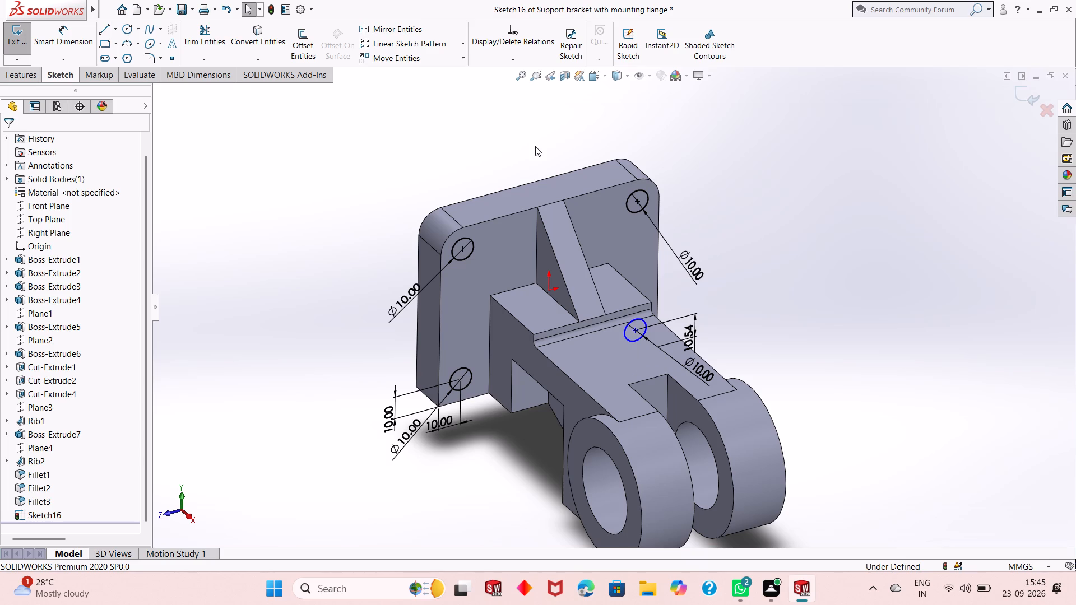
{"action": "key", "text": "ctrl+z"}
{"action": "key", "text": "ctrl+z"}
{"action": "key", "text": "ctrl+z"}
{"action": "key", "text": "ctrl+z"}
{"action": "key", "text": "ctrl+z"}
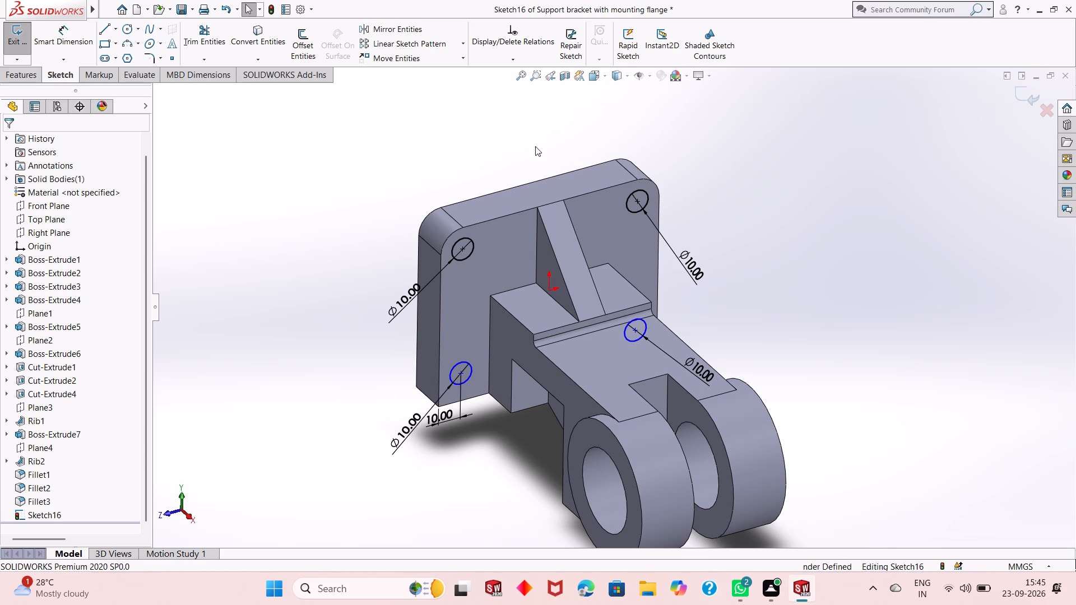
{"action": "key", "text": "ctrl+z"}
{"action": "key", "text": "ctrl+z"}
{"action": "key", "text": "ctrl+z"}
{"action": "key", "text": "ctrl+z"}
{"action": "key", "text": "ctrl+z"}
{"action": "key", "text": "ctrl+z"}
{"action": "key", "text": "ctrl+z"}
{"action": "key", "text": "ctrl+z"}
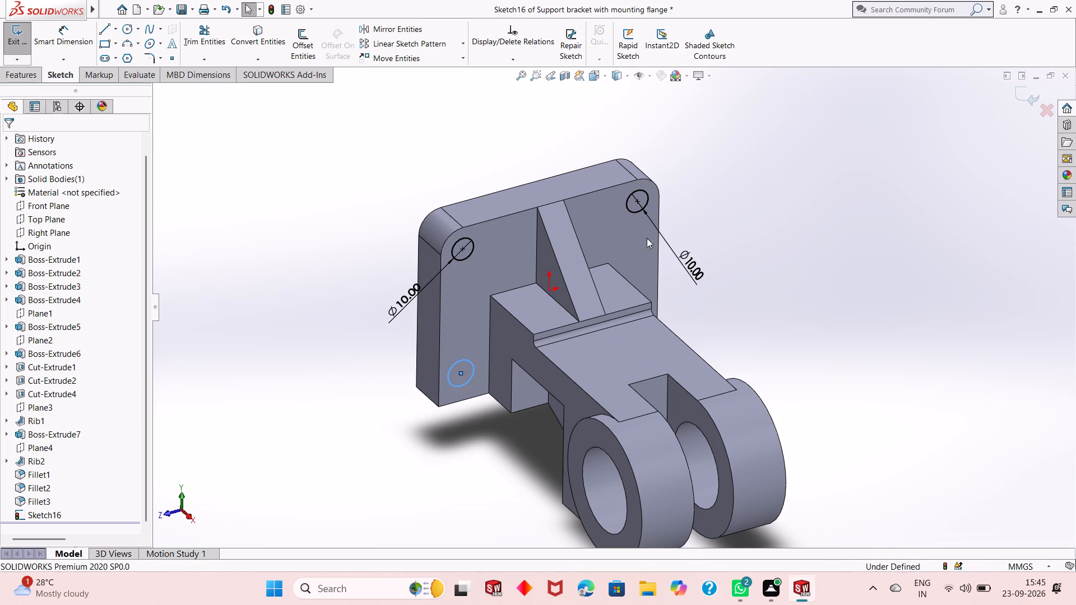
{"action": "key", "text": "ctrl+z"}
{"action": "key", "text": "ctrl+z"}
{"action": "key", "text": "ctrl+z"}
{"action": "key", "text": "ctrl+z"}
{"action": "key", "text": "ctrl+z"}
{"action": "key", "text": "ctrl+z"}
{"action": "key", "text": "ctrl+z"}
{"action": "key", "text": "ctrl+z"}
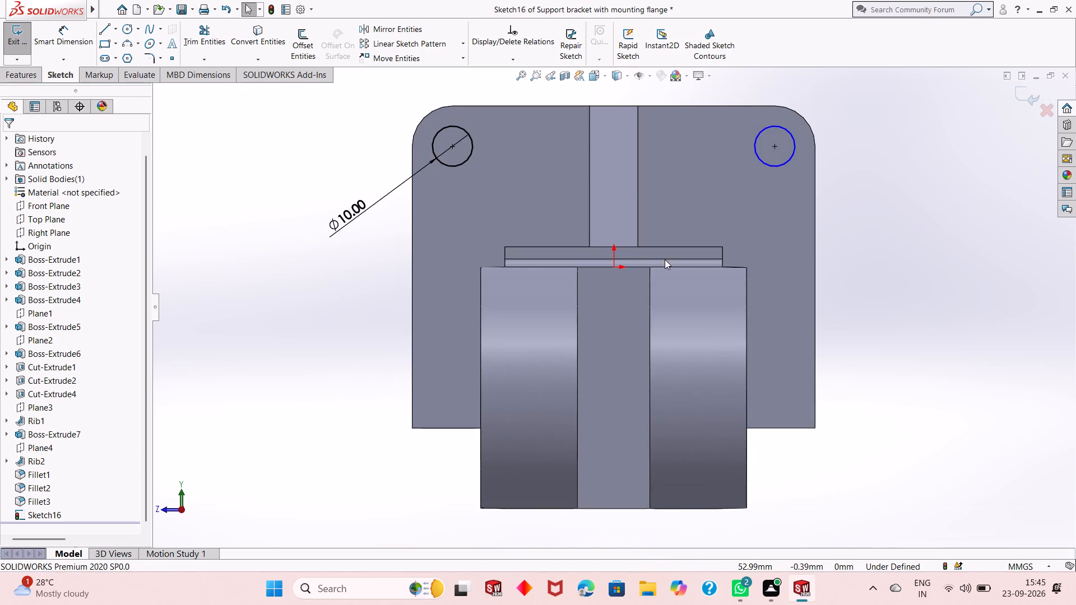
{"action": "key", "text": "ctrl+z"}
{"action": "key", "text": "ctrl+z"}
Undo the fillets on the flange corners and on the raised pad's step.
{"action": "key", "text": "ctrl+z"}
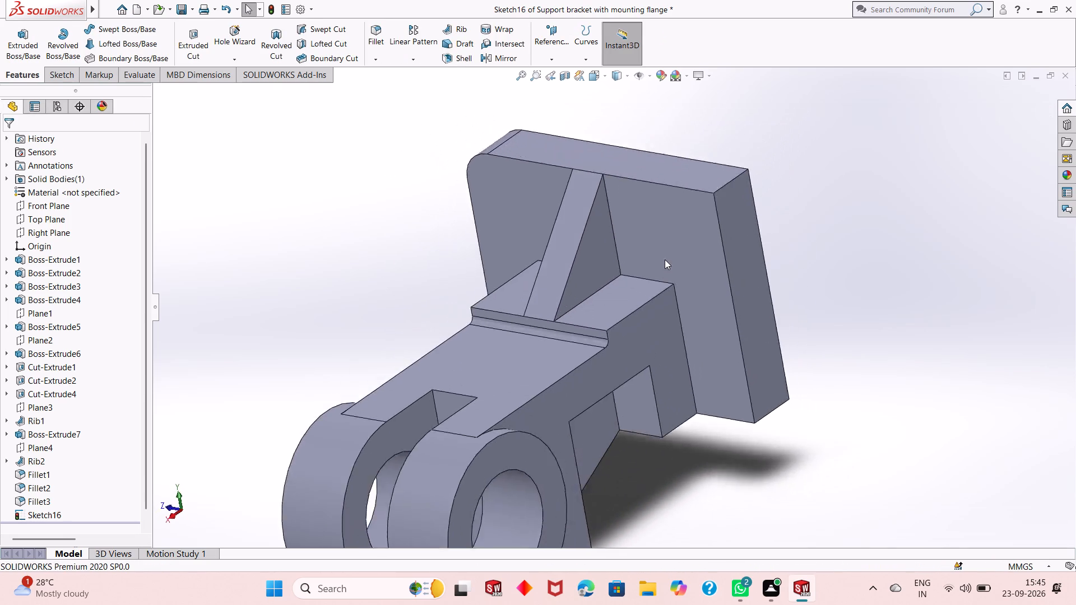
{"action": "key", "text": "ctrl+z"}
{"action": "key", "text": "ctrl+z"}
{"action": "key", "text": "ctrl+z"}
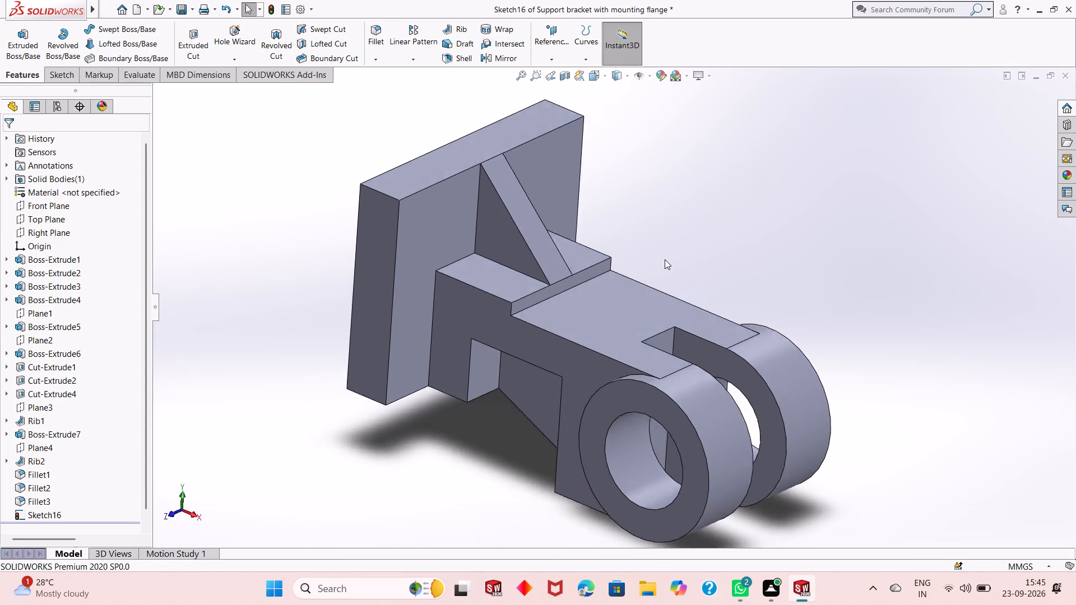
Undo the rib above the arm, its reference plane and the raised pad extrusion, back to the 32 mm pad profile sketch.
{"action": "key", "text": "ctrl+z"}
{"action": "key", "text": "ctrl+z"}
{"action": "key", "text": "ctrl+z"}
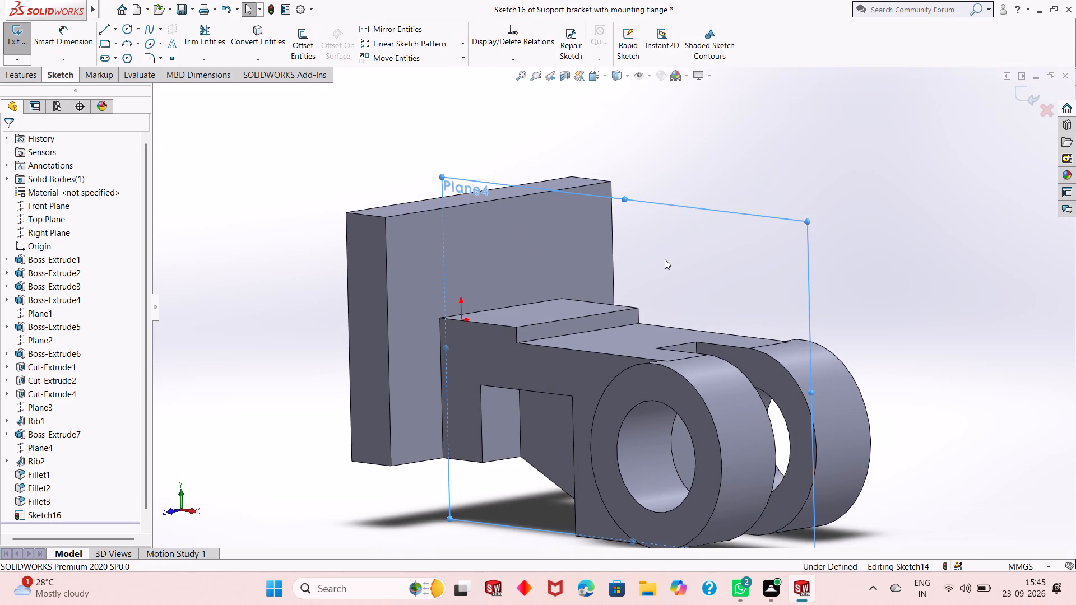
{"action": "key", "text": "ctrl+z"}
{"action": "key", "text": "ctrl+z"}
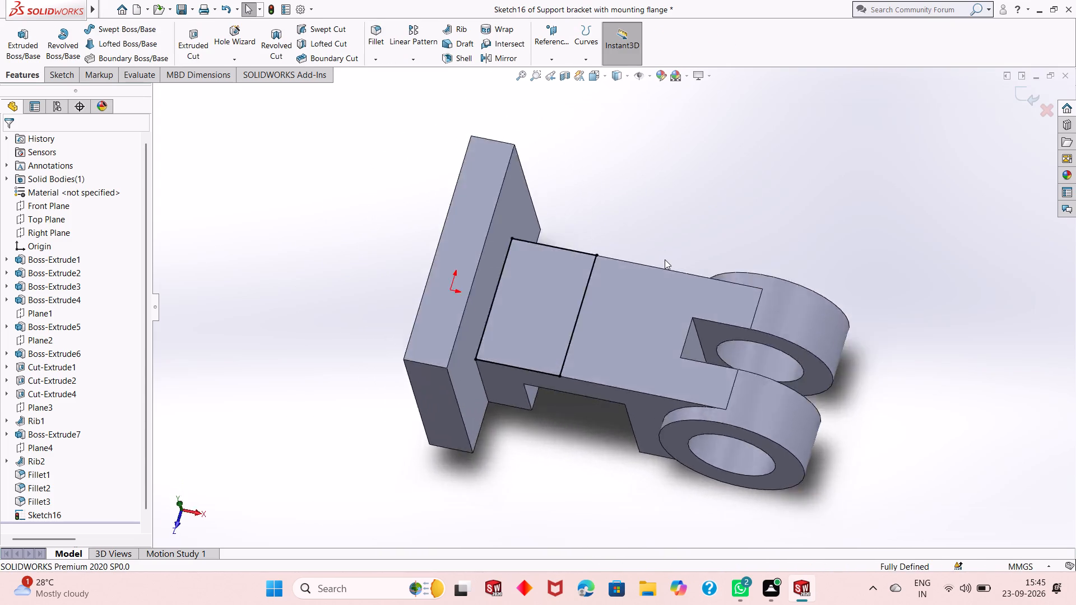
{"action": "key", "text": "ctrl+z"}
{"action": "key", "text": "ctrl+z"}
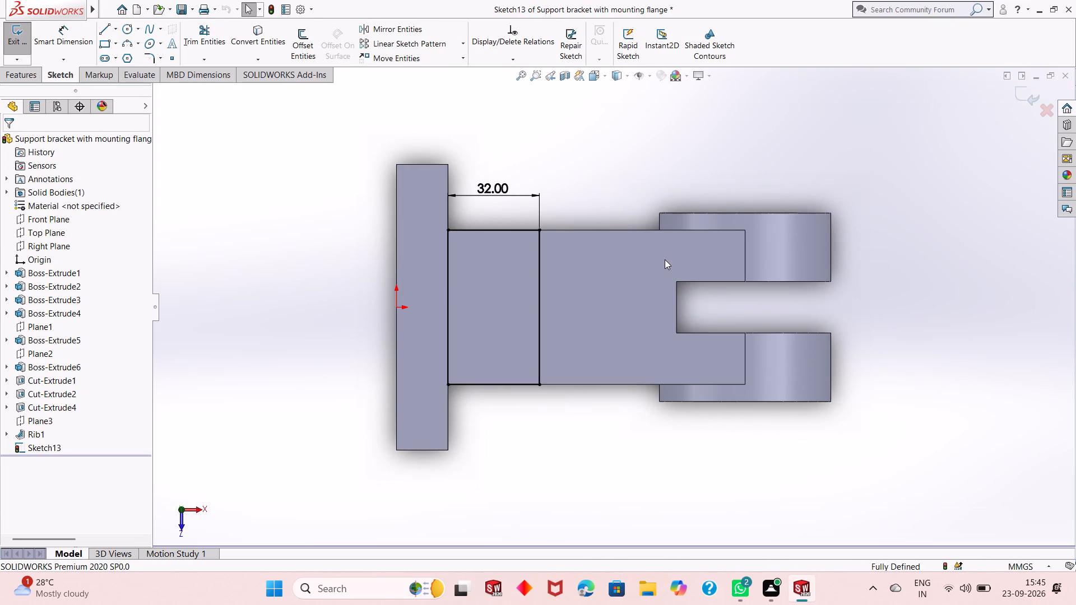
{"action": "key", "text": "ctrl+z"}
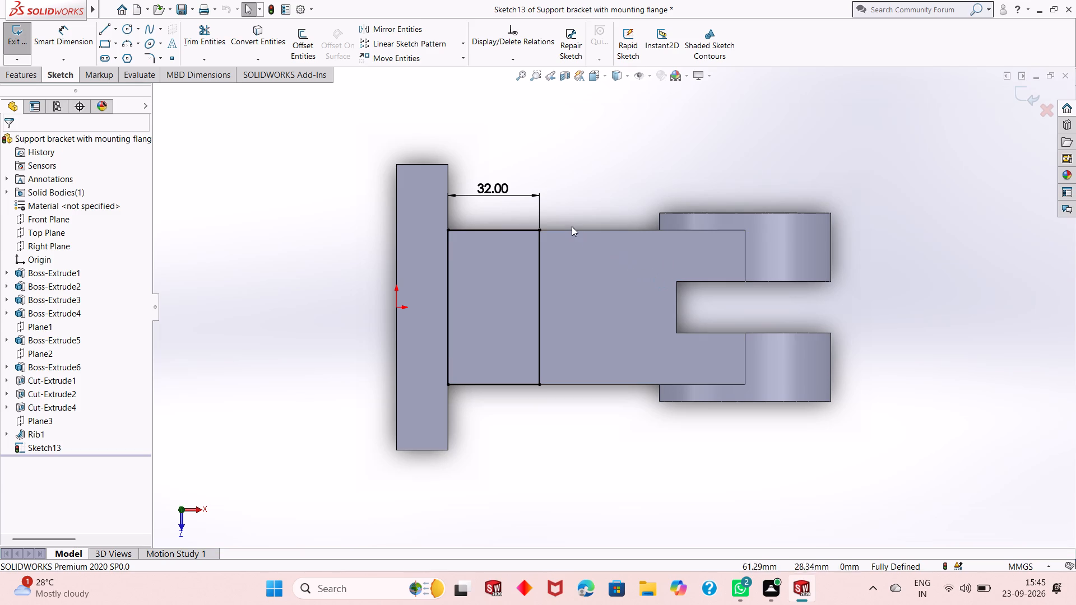
{"action": "key", "text": "ctrl+z"}
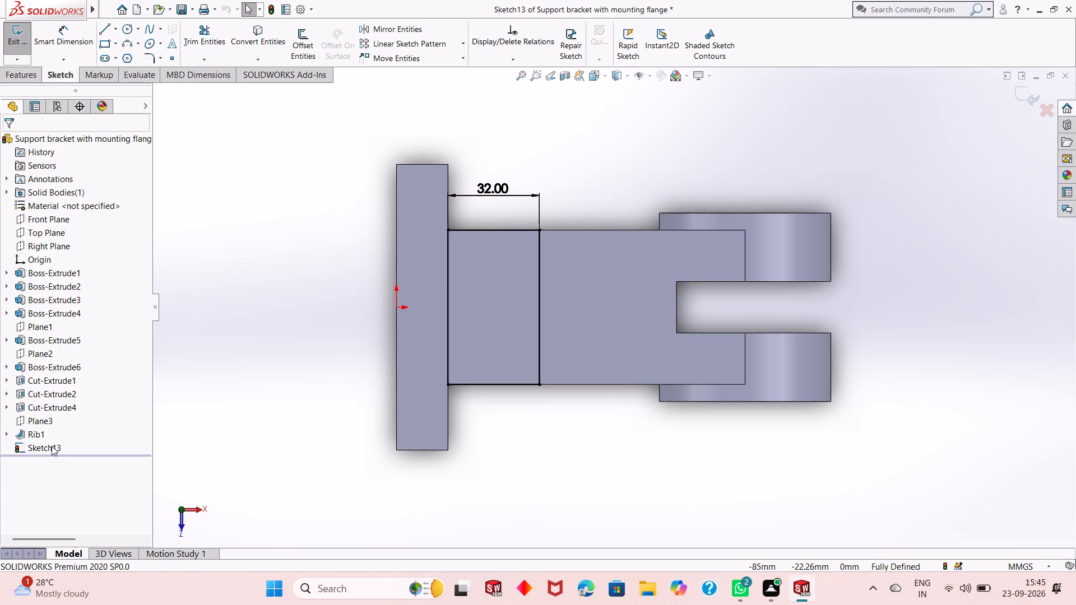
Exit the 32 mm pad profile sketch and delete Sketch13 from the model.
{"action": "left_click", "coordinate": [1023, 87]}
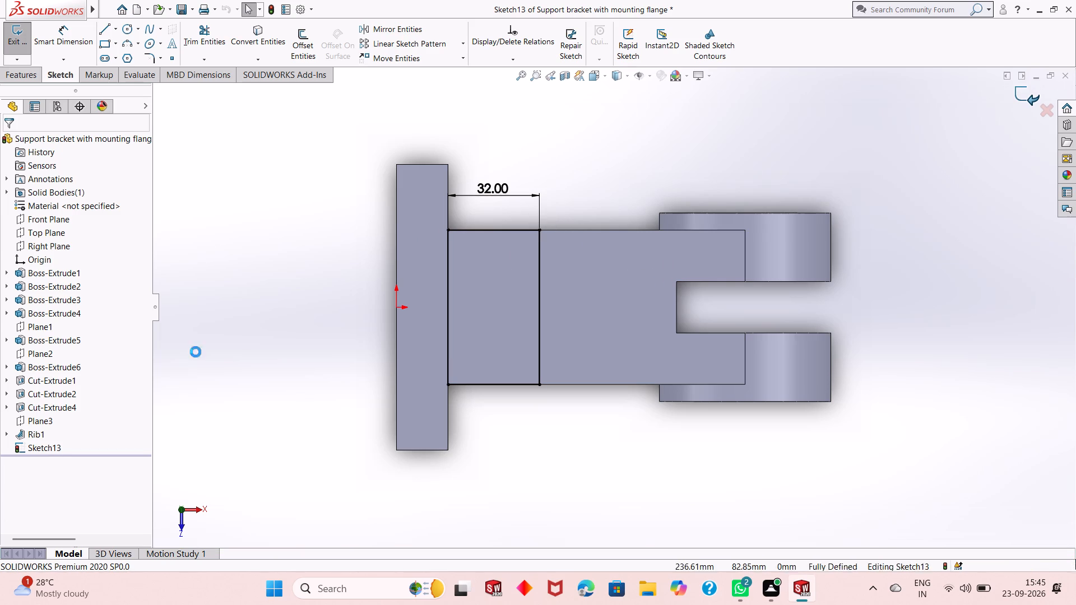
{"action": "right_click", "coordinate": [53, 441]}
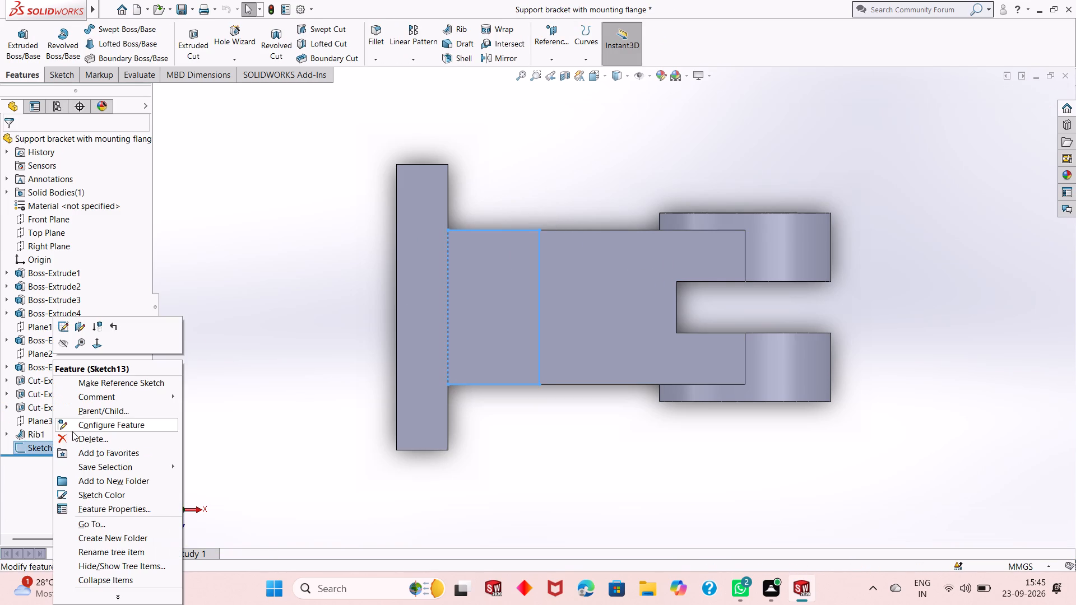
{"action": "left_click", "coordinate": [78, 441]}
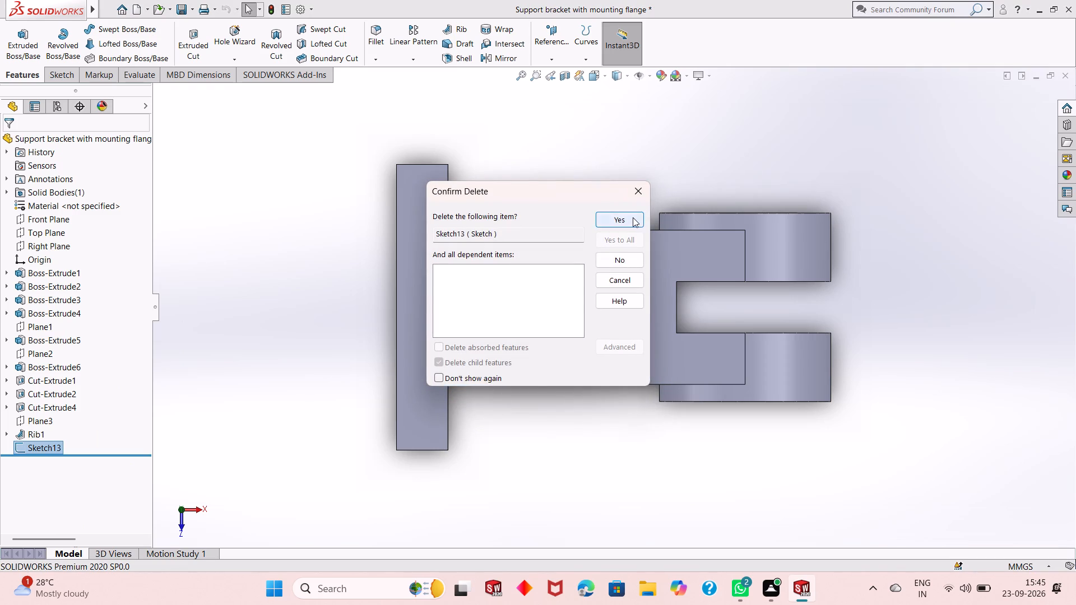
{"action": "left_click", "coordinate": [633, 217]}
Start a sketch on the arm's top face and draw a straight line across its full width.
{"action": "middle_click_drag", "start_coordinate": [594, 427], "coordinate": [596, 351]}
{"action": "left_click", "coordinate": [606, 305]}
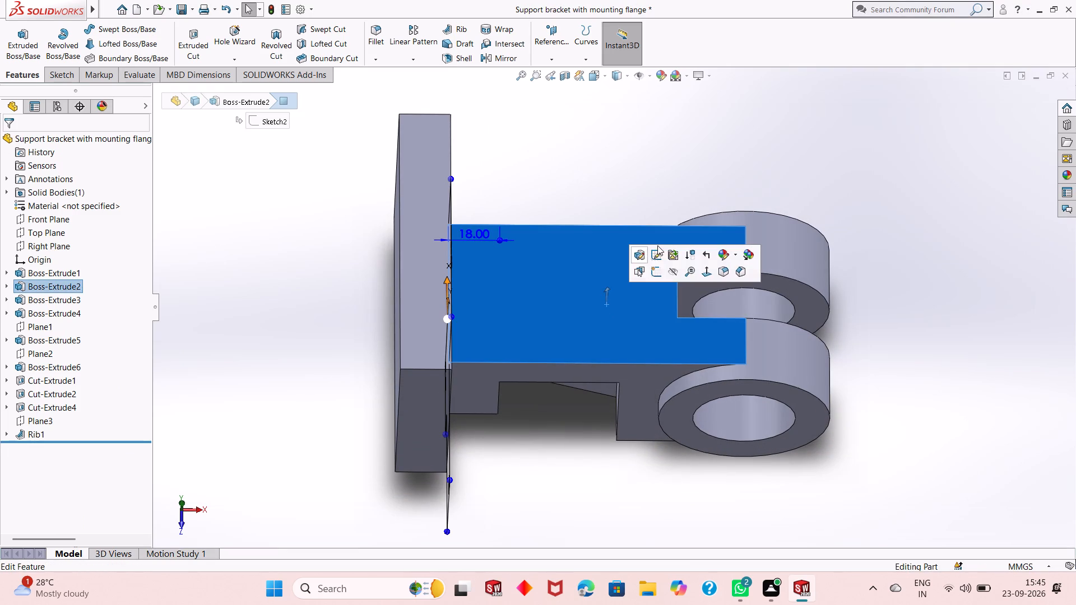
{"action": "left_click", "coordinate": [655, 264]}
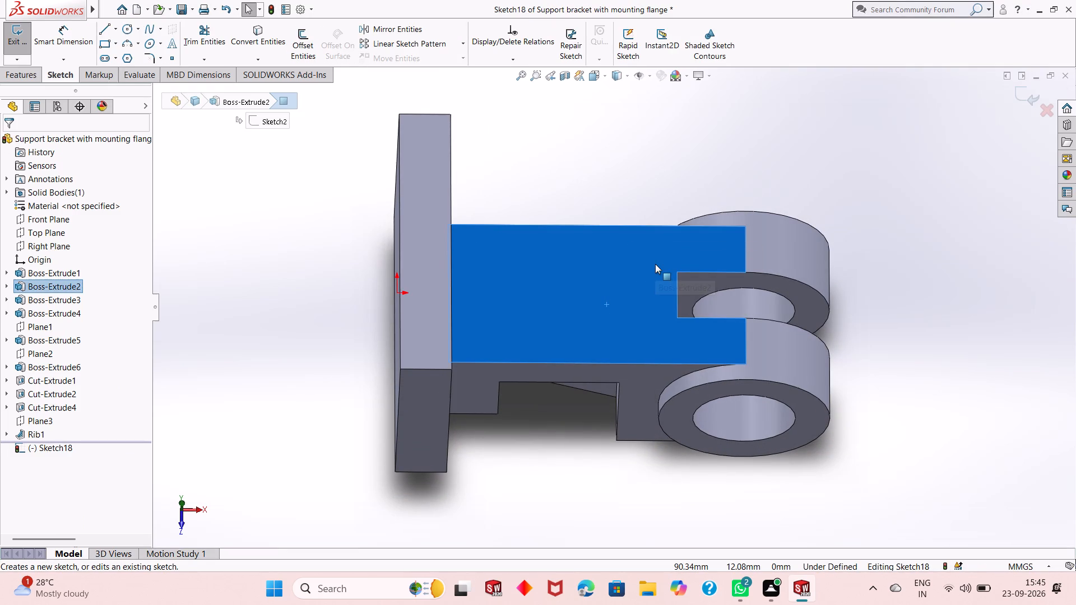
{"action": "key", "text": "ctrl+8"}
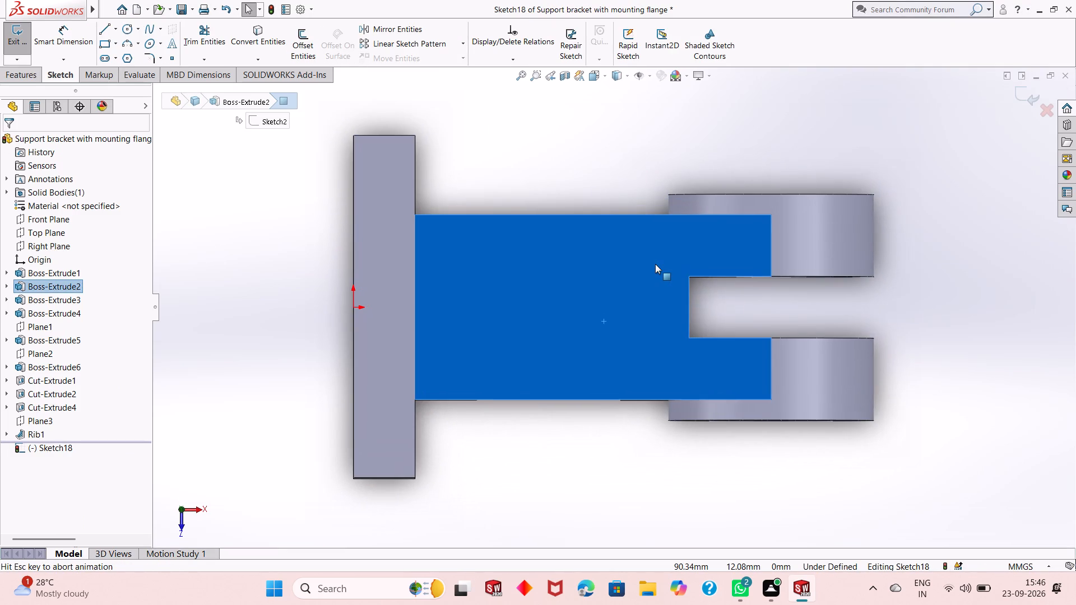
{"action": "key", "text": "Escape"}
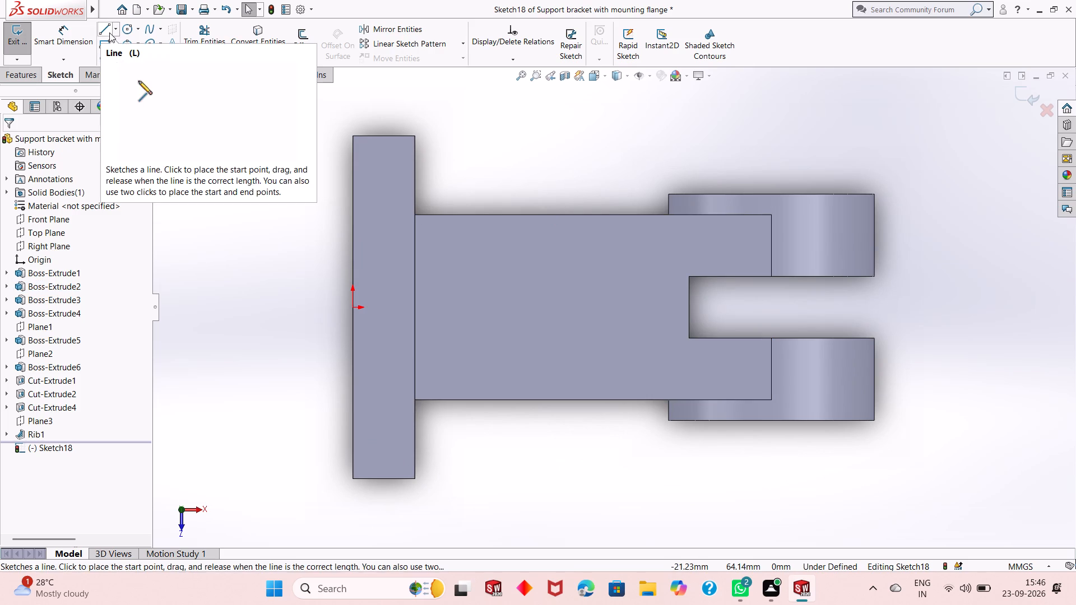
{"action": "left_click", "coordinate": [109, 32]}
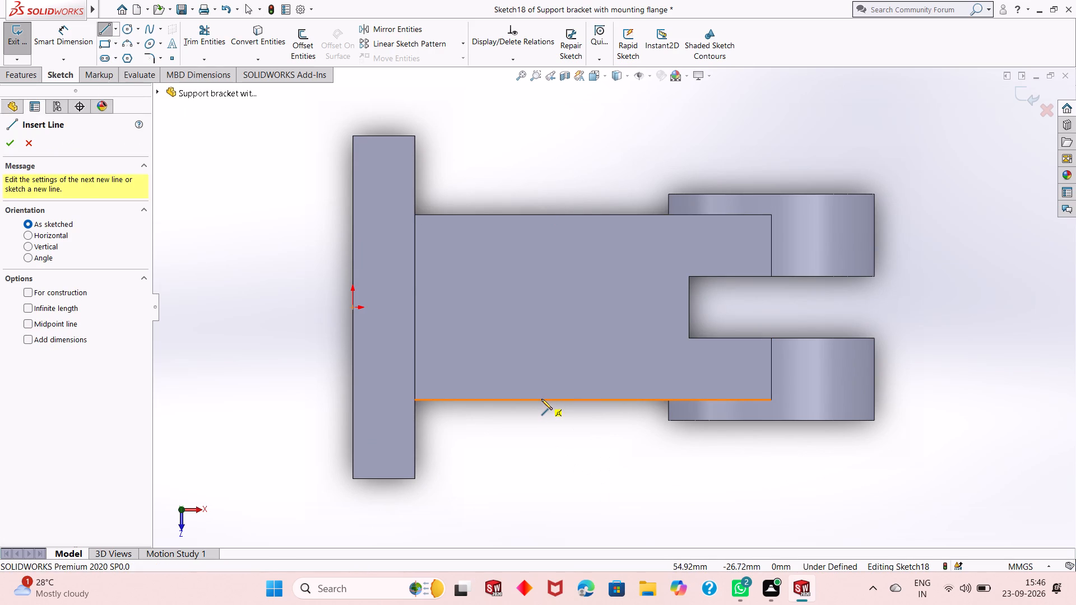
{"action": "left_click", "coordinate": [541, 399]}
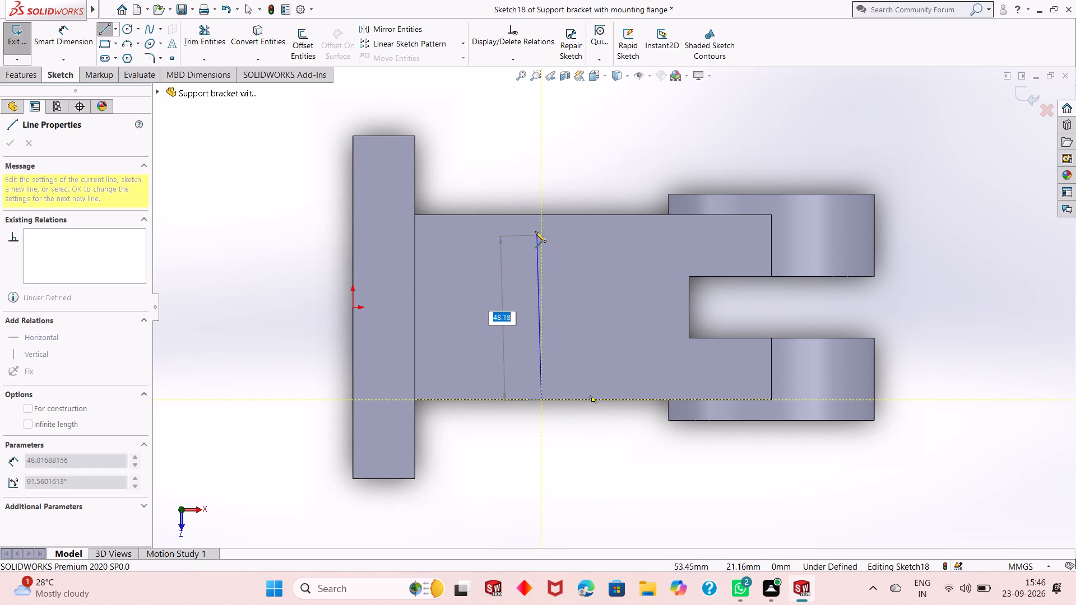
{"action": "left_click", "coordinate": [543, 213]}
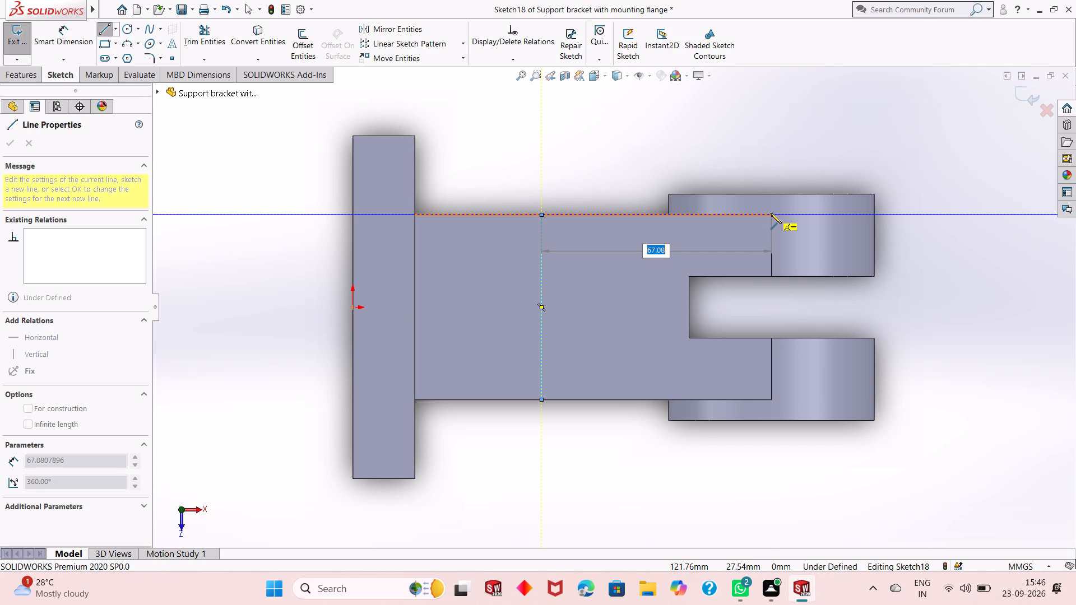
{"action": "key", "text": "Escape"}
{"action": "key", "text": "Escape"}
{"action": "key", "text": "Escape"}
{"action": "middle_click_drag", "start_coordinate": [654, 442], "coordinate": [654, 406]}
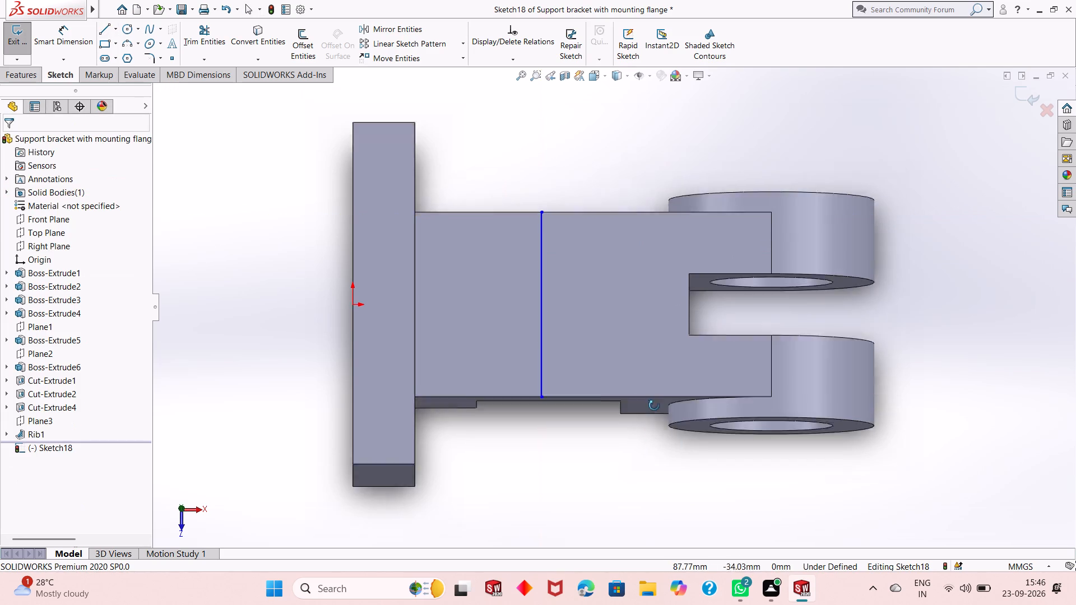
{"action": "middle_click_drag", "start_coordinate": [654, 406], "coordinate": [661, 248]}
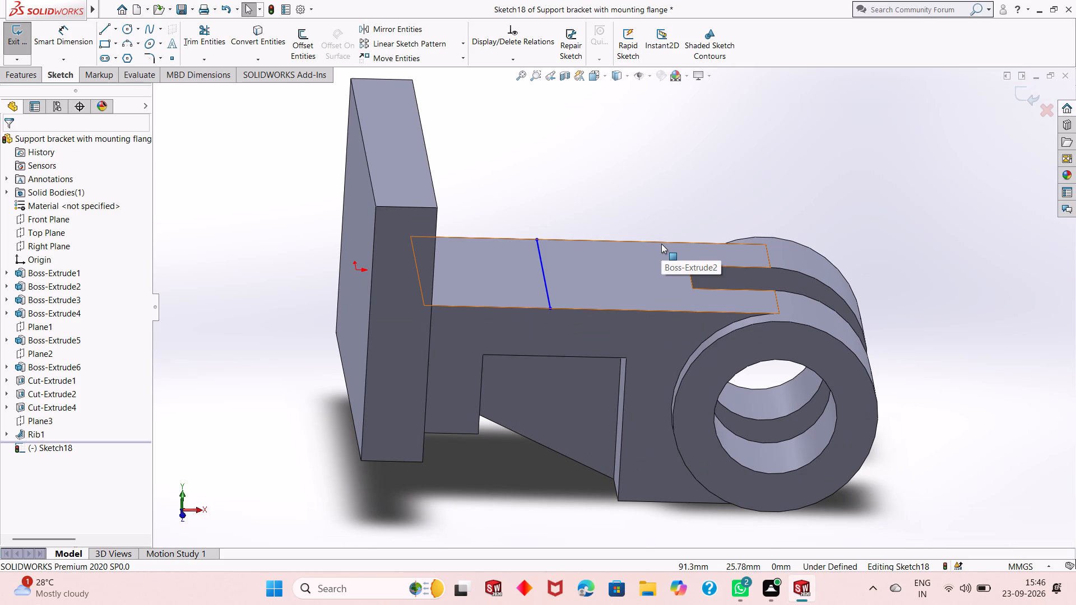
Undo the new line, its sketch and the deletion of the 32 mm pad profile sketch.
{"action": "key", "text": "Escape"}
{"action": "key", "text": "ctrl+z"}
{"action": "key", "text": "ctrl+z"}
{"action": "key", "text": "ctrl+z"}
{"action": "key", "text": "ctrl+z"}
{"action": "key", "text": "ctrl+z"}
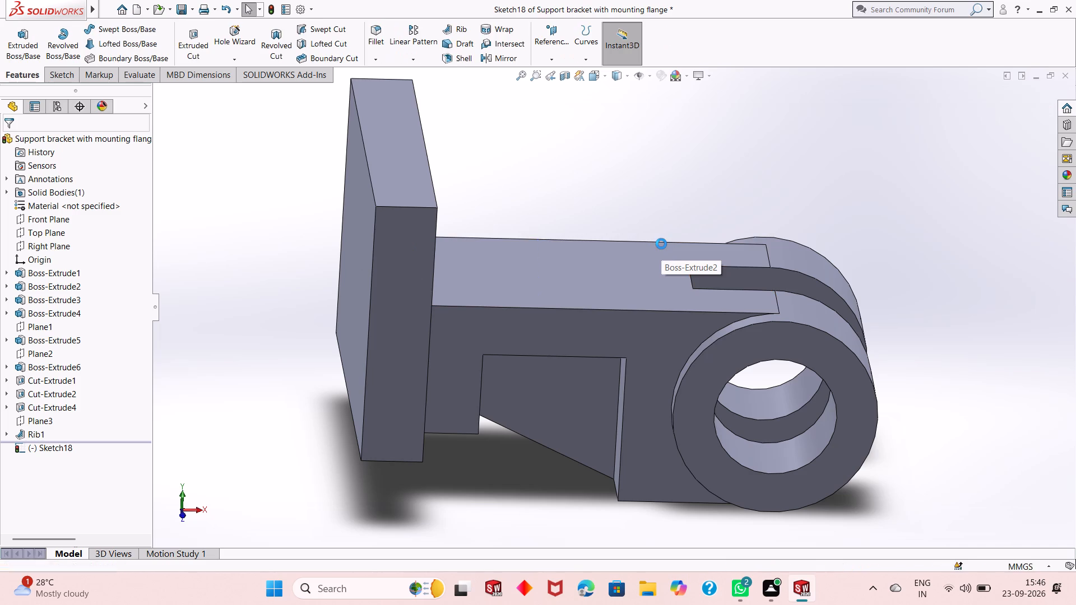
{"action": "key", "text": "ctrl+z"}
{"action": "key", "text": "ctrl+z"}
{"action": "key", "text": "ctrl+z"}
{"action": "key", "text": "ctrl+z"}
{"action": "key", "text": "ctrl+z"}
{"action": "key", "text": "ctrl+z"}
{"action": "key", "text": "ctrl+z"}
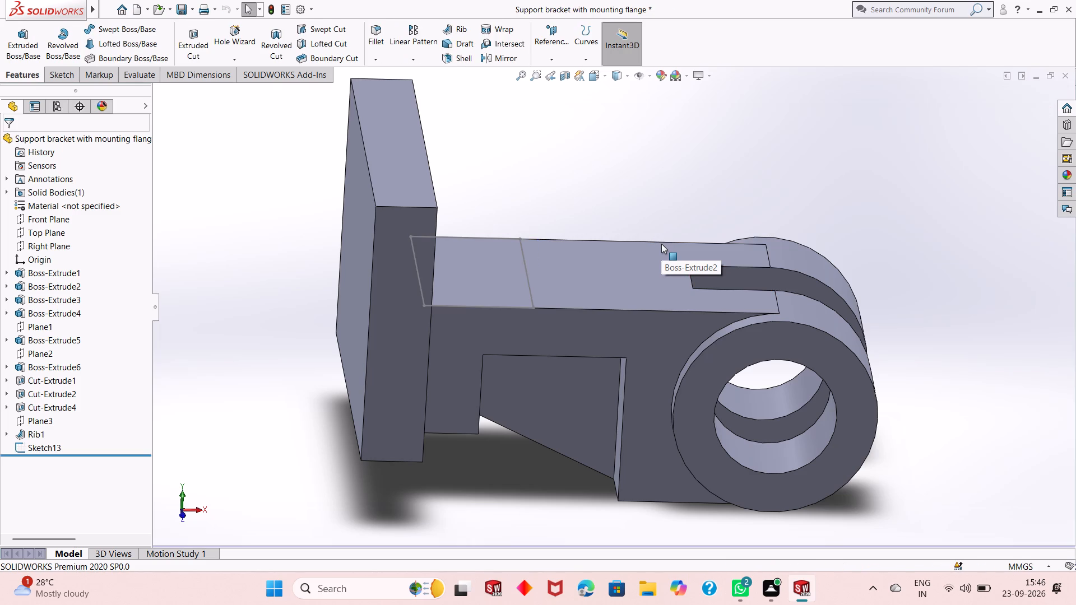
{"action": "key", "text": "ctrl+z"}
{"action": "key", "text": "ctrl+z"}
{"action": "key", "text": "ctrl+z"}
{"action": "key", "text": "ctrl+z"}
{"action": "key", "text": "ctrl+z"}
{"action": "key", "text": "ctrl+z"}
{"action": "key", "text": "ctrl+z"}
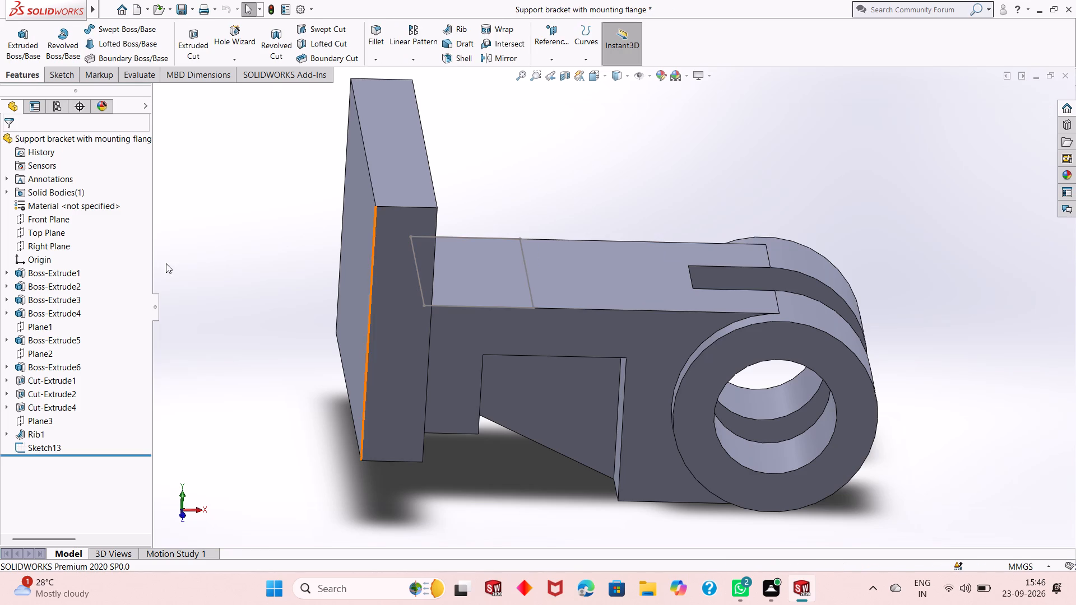
Open the pad profile sketch on the arm's top face for editing and review its length dimension.
{"action": "left_click", "coordinate": [50, 450]}
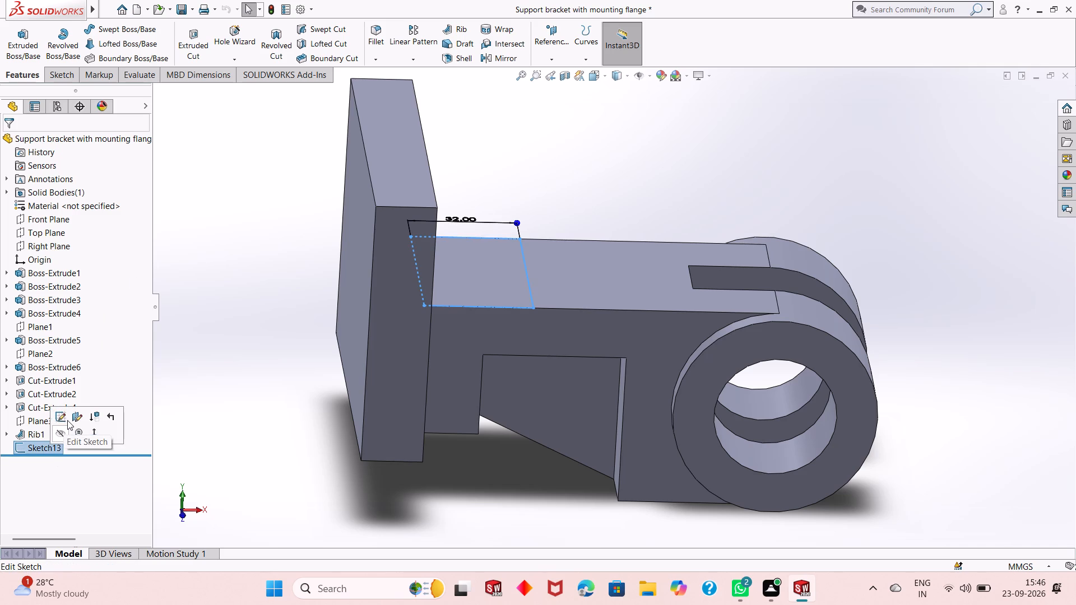
{"action": "left_click", "coordinate": [58, 420]}
{"action": "middle_click_drag", "start_coordinate": [586, 197], "coordinate": [555, 304]}
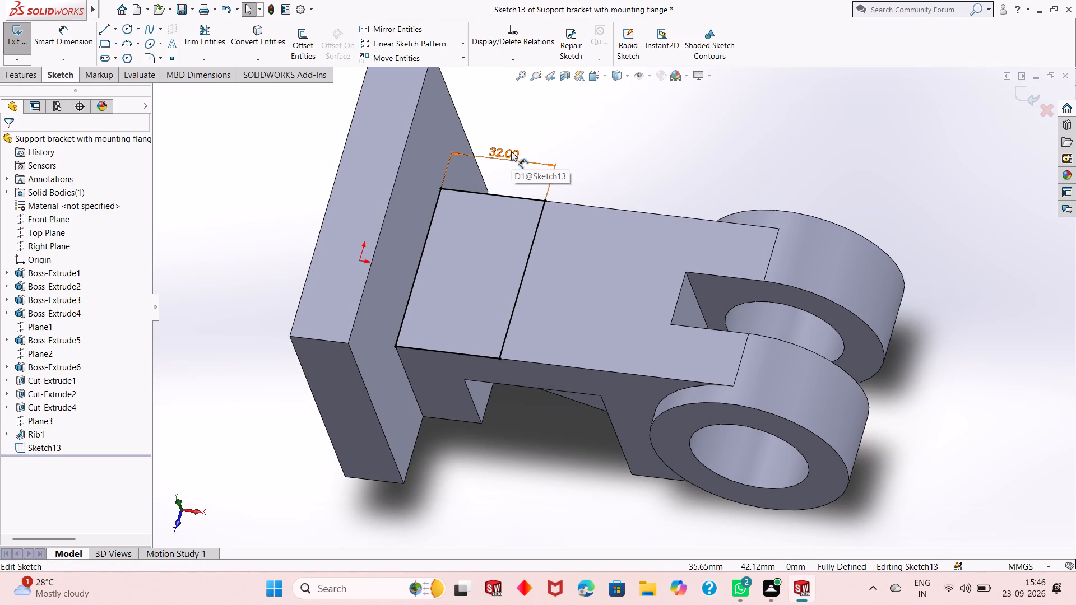
{"action": "key", "text": "ctrl+8"}
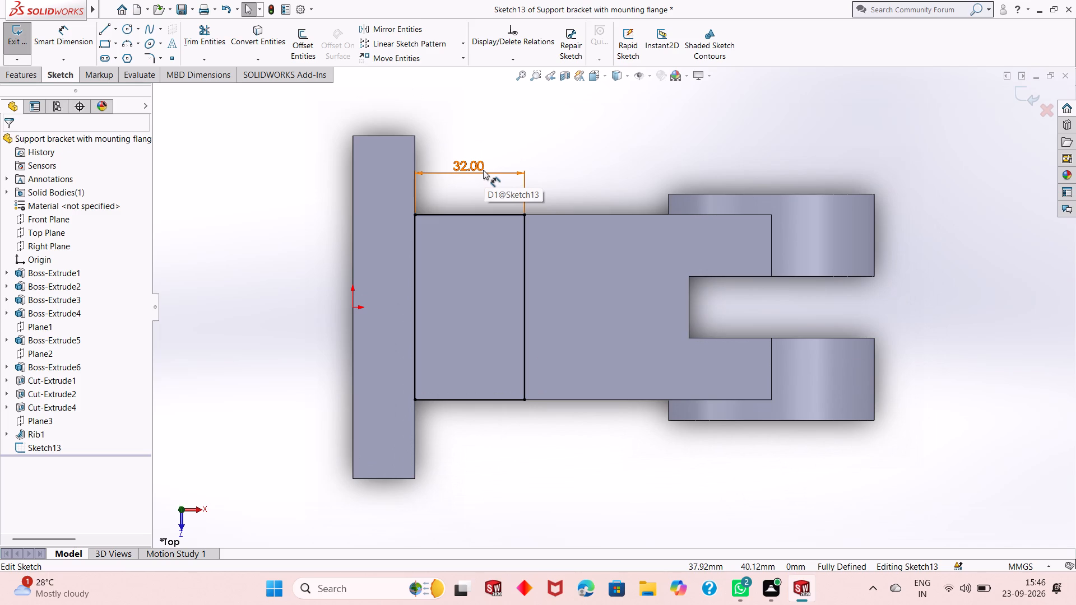
{"action": "double_click", "coordinate": [483, 170]}
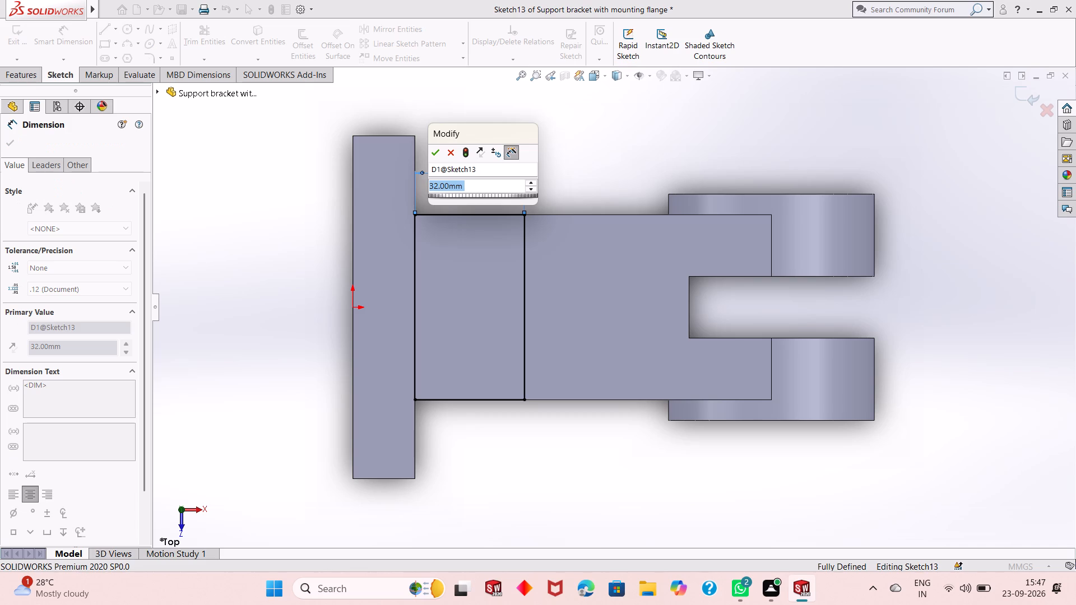
{"action": "left_click", "coordinate": [8, 143]}
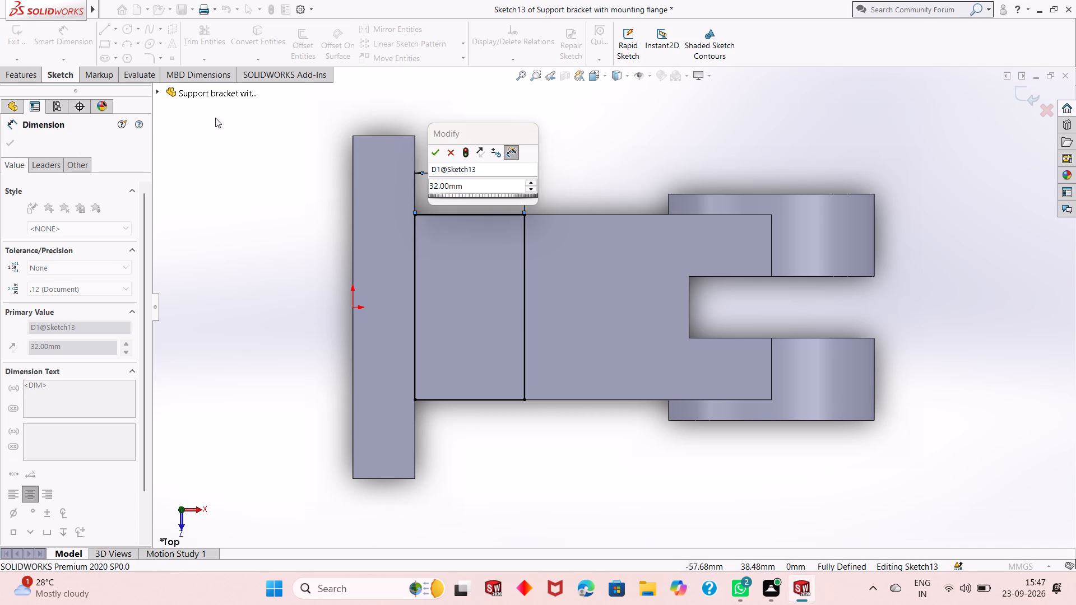
{"action": "left_click", "coordinate": [435, 152]}
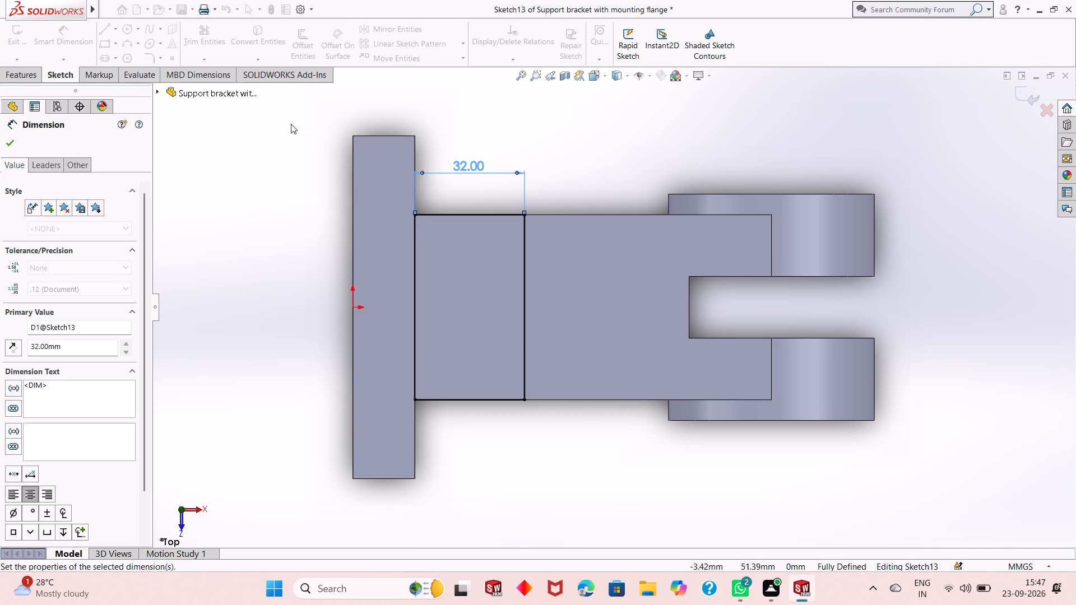
{"action": "left_click", "coordinate": [6, 142]}
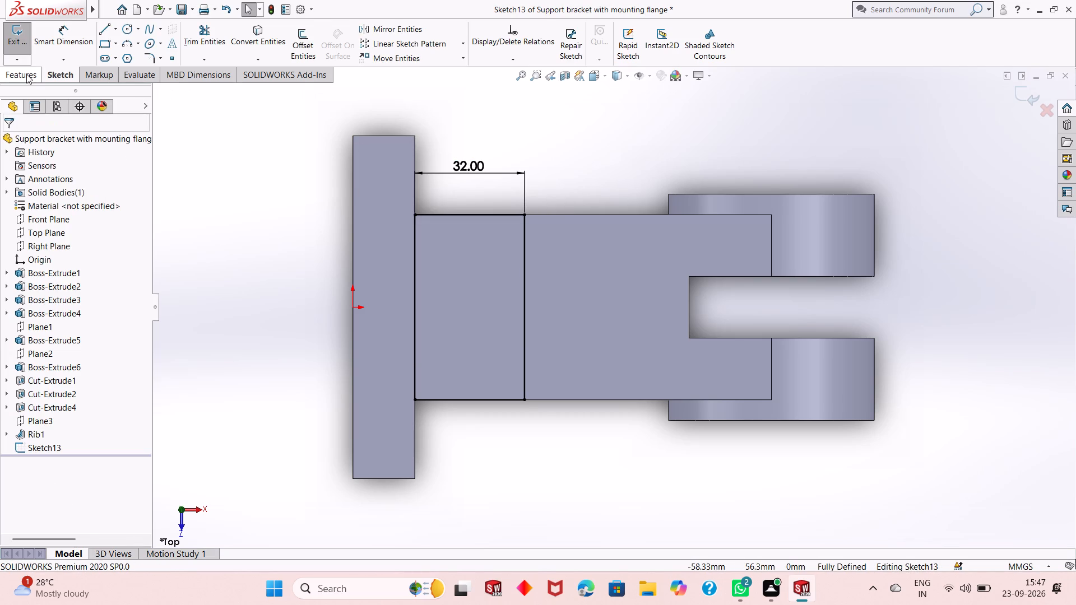
Extrude the pad profile beside the flange as a 3 mm blind boss merged with the arm.
{"action": "left_click", "coordinate": [26, 74]}
{"action": "left_click", "coordinate": [28, 45]}
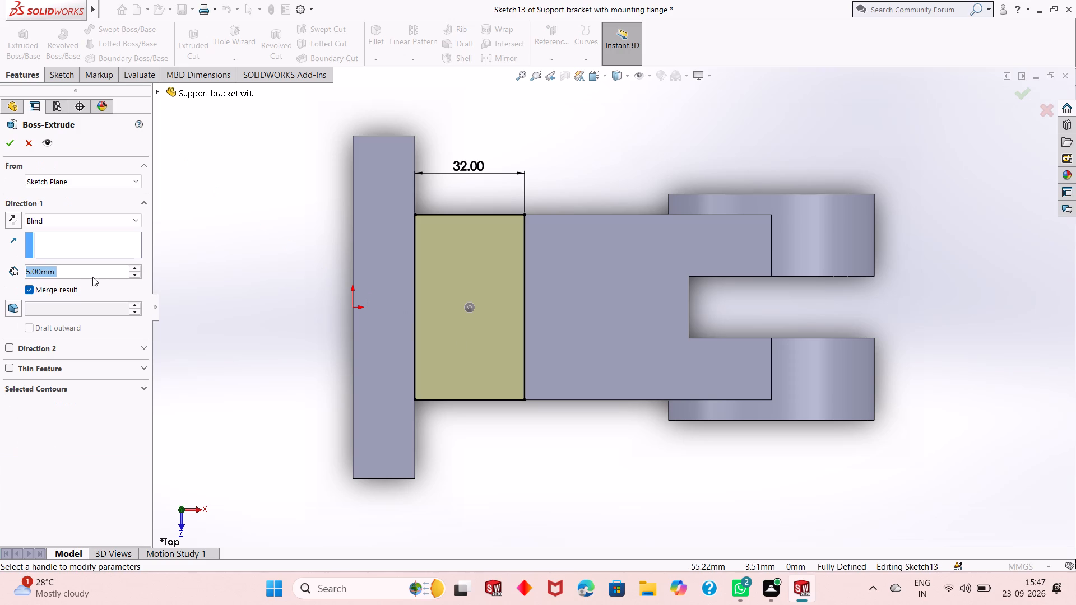
{"action": "key", "text": "3"}
{"action": "key", "text": "Return"}
{"action": "left_click", "coordinate": [9, 141]}
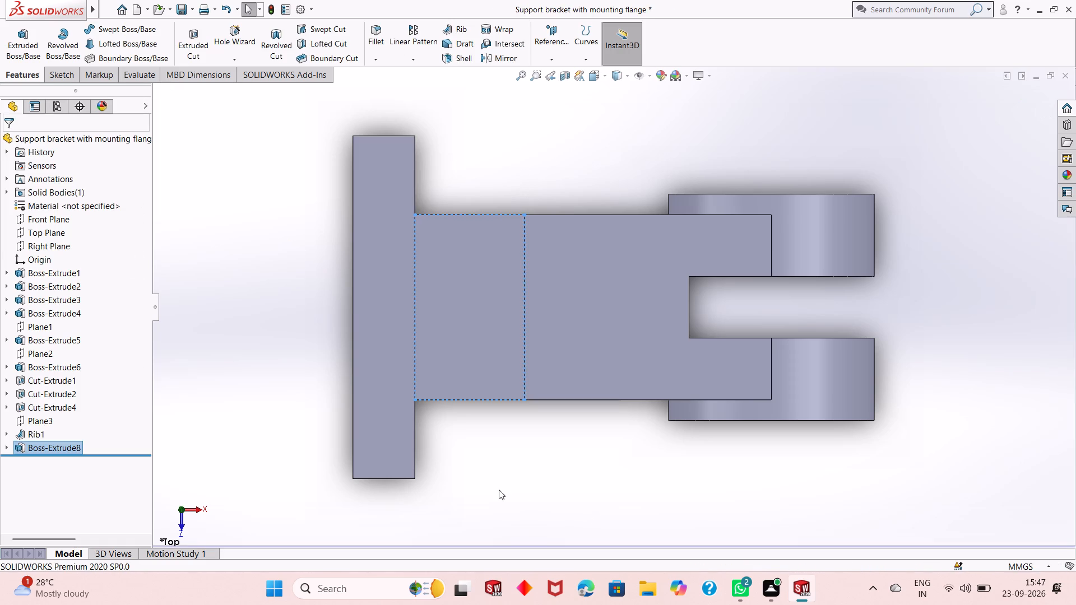
{"action": "middle_click_drag", "start_coordinate": [498, 490], "coordinate": [471, 345]}
{"action": "left_click", "coordinate": [447, 433]}
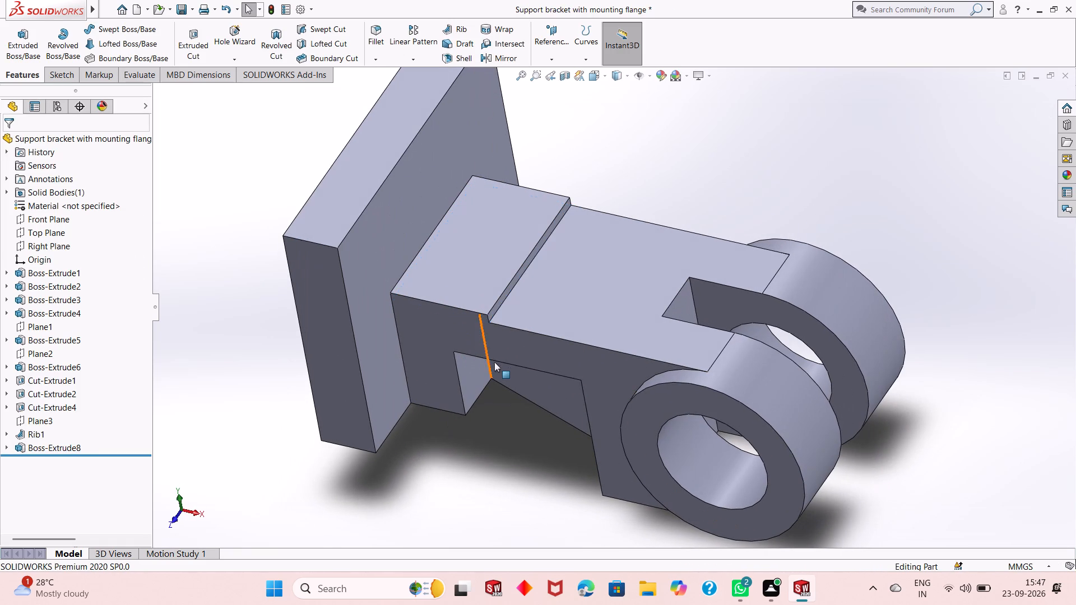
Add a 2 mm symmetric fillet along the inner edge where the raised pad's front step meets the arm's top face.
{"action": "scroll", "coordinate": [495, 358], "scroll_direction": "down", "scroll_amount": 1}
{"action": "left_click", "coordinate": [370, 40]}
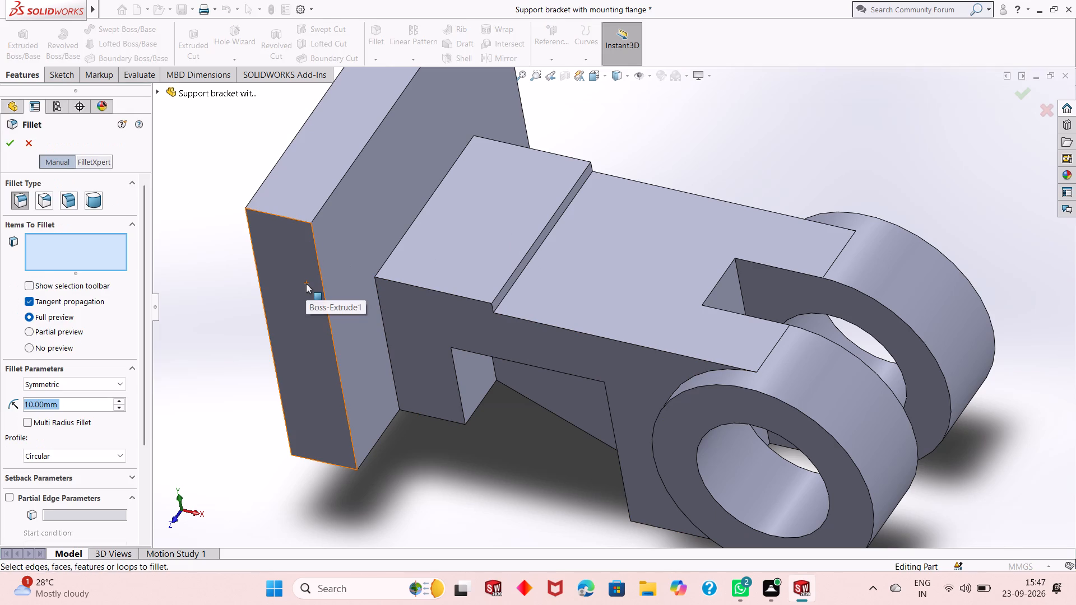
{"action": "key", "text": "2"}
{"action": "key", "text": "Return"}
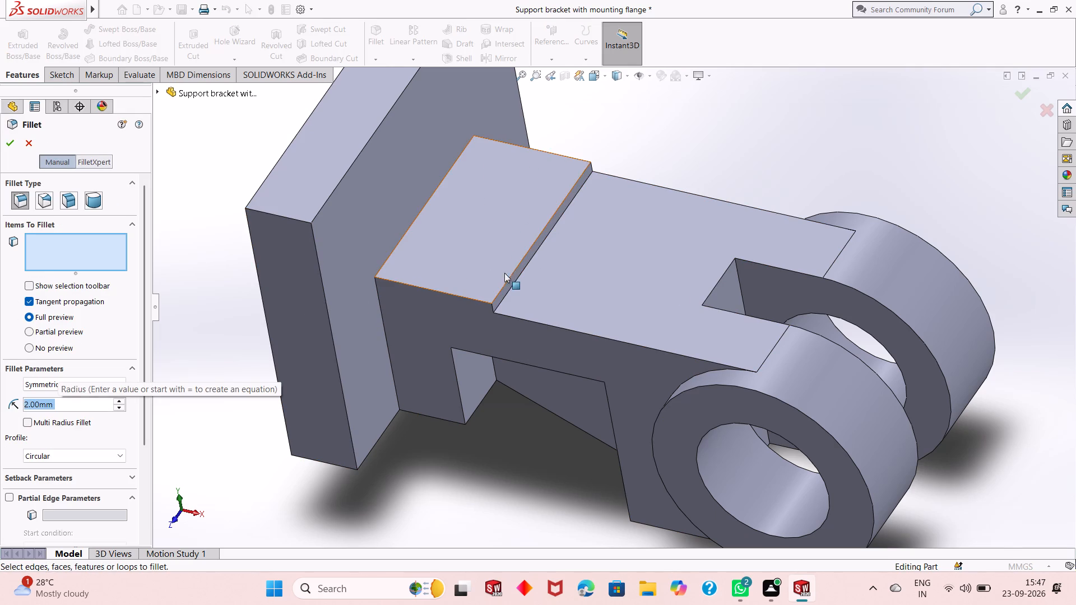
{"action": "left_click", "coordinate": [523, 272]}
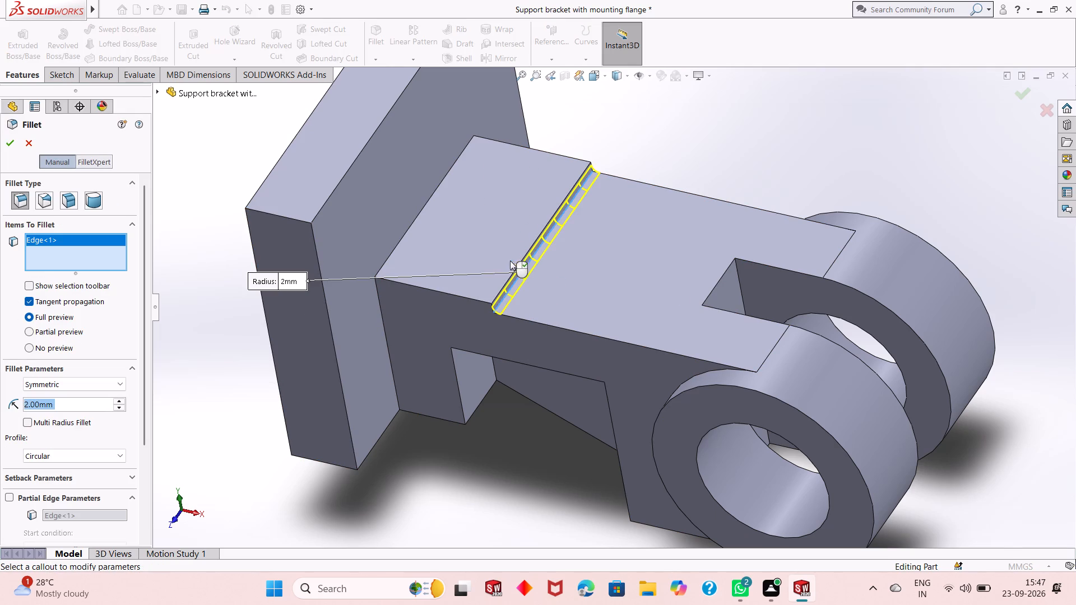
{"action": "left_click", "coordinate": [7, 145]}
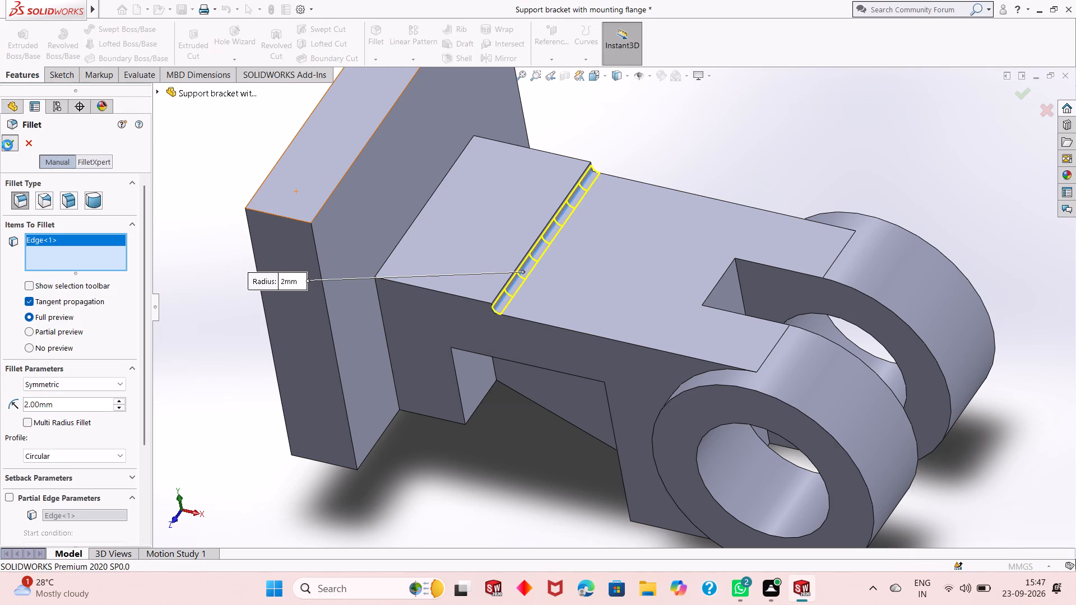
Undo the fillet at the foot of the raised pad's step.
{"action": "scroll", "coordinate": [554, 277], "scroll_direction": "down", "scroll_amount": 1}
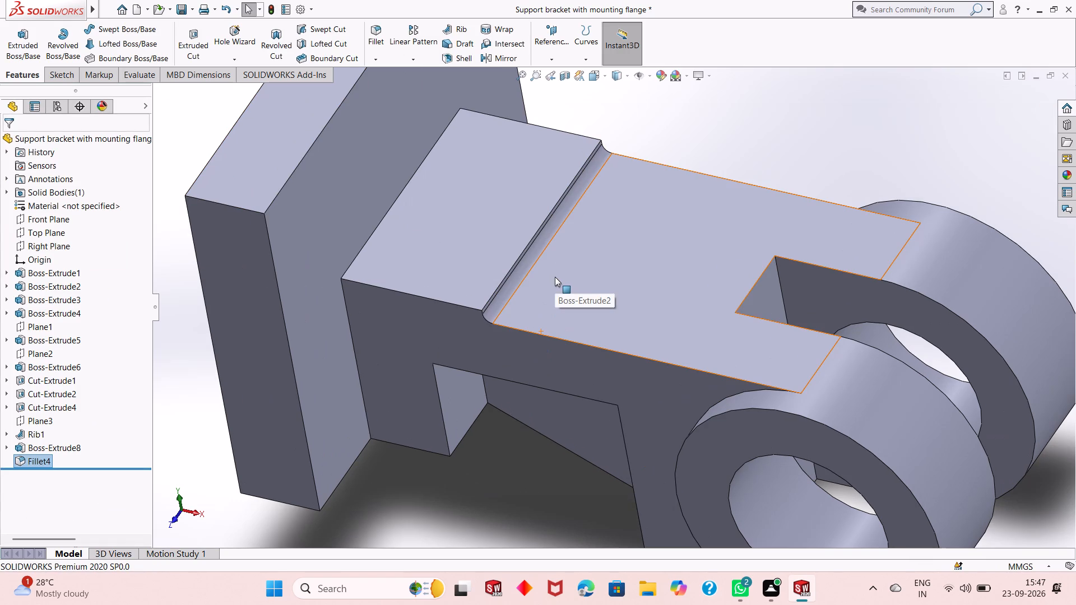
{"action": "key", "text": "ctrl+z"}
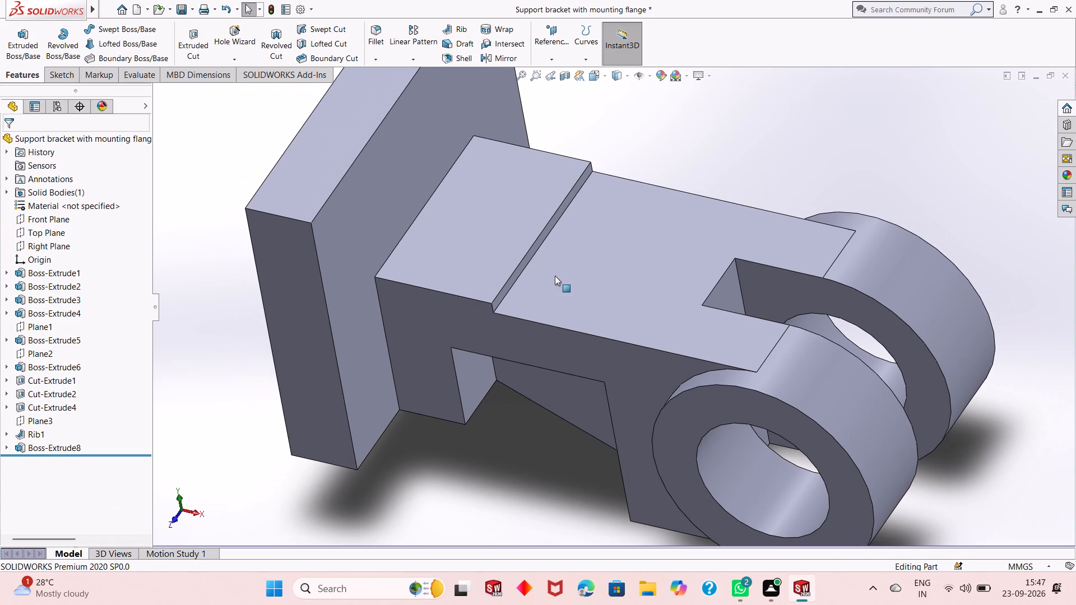
Open the raised pad's extrusion for editing.
{"action": "middle_click_drag", "start_coordinate": [502, 351], "coordinate": [474, 289]}
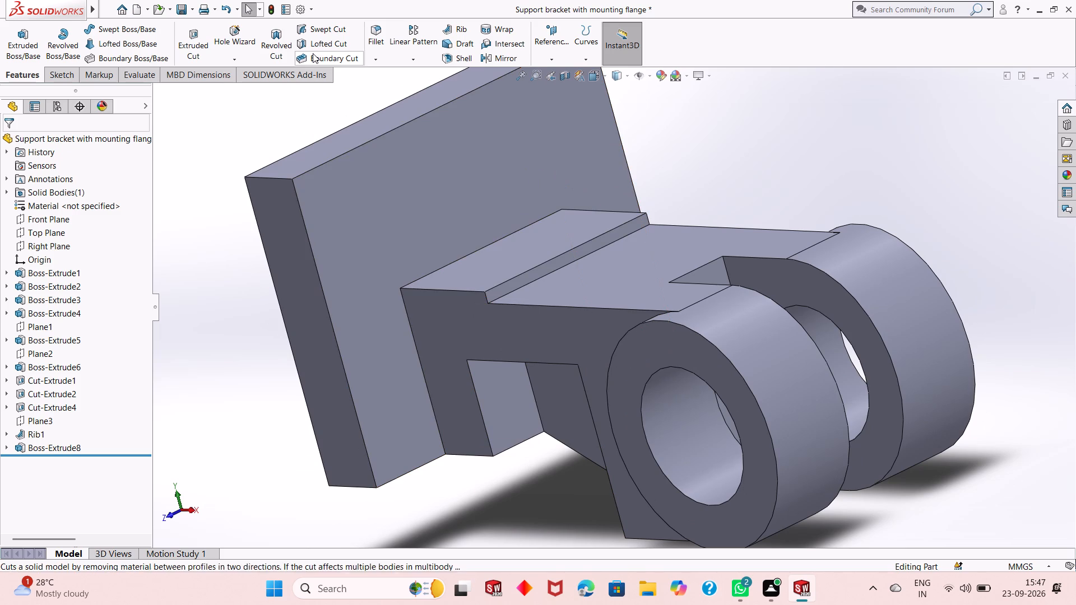
{"action": "left_click", "coordinate": [52, 453]}
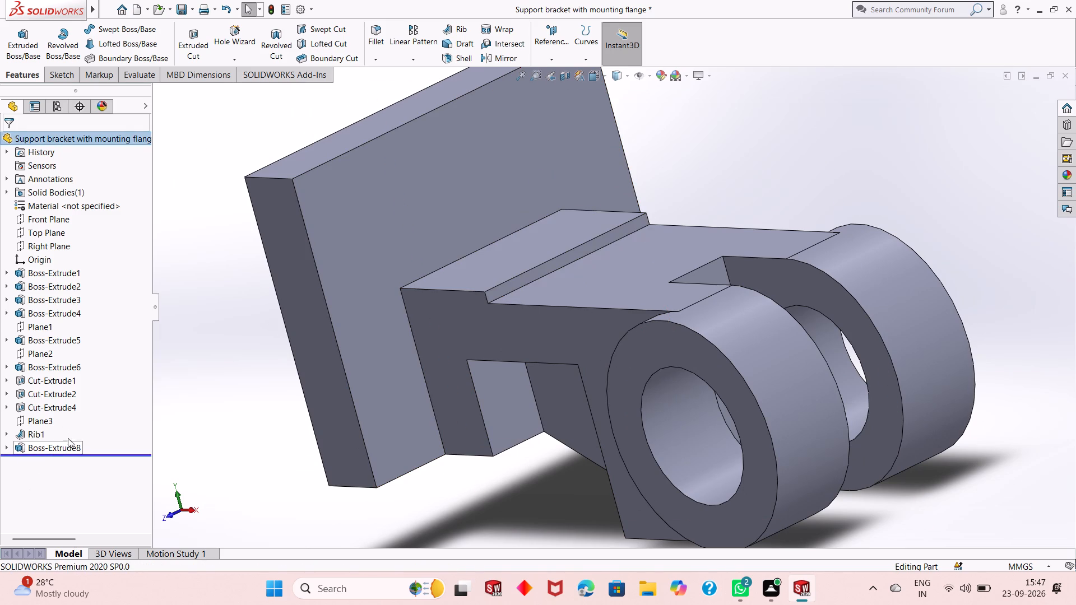
{"action": "left_click", "coordinate": [68, 444]}
{"action": "left_click", "coordinate": [74, 416]}
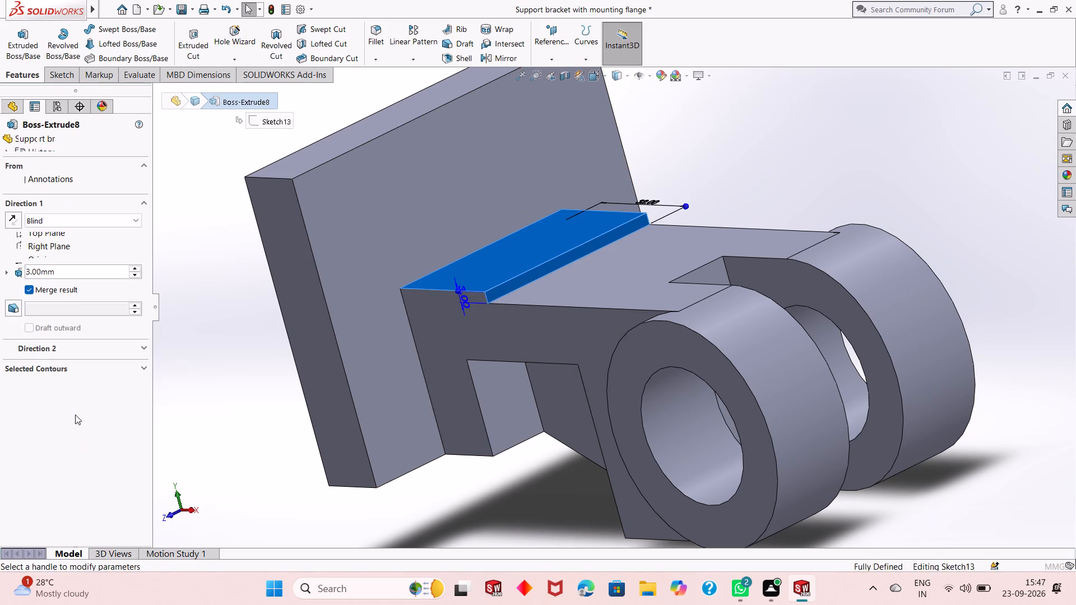
Set the extrusion depth of the raised step beside the mounting plate to 5 mm.
{"action": "key", "text": "5"}
{"action": "key", "text": "Return"}
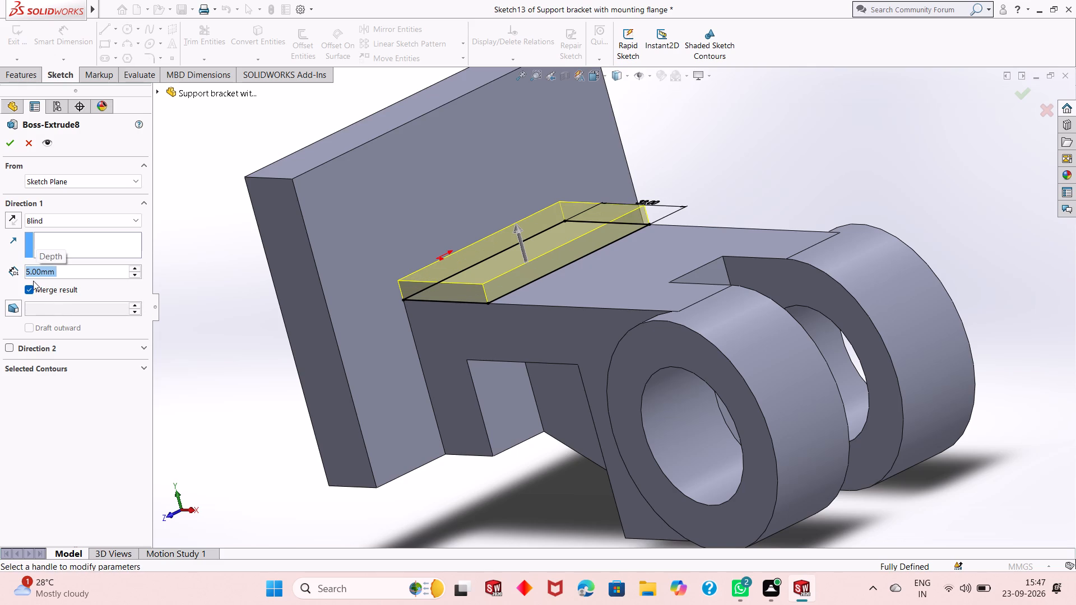
{"action": "left_click", "coordinate": [14, 146]}
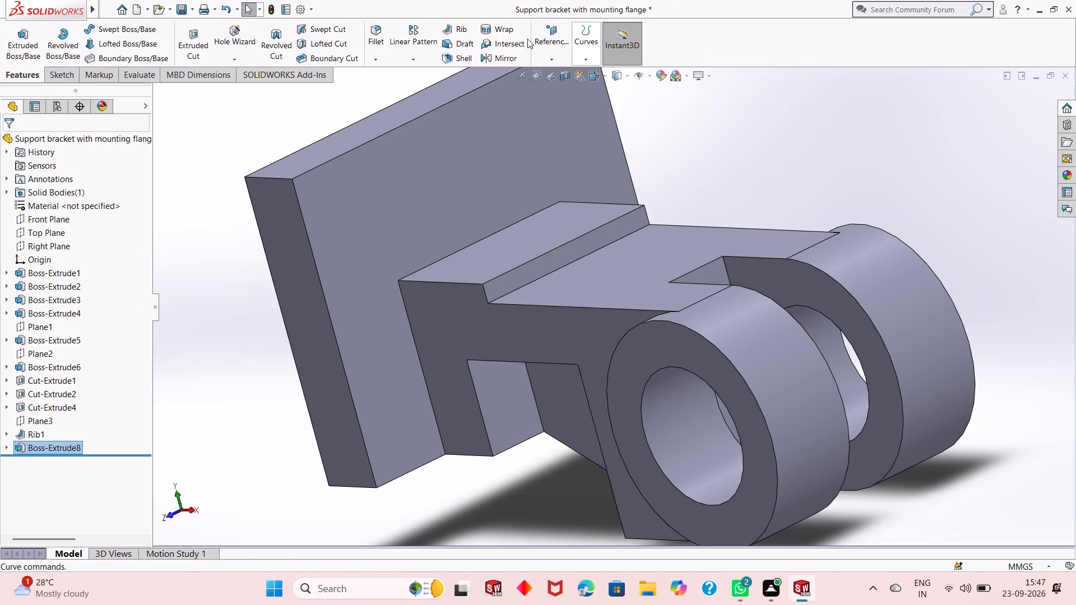
Fillet the inner edge where the raised step meets the arm's top face with a 2 mm radius.
{"action": "left_click", "coordinate": [380, 40]}
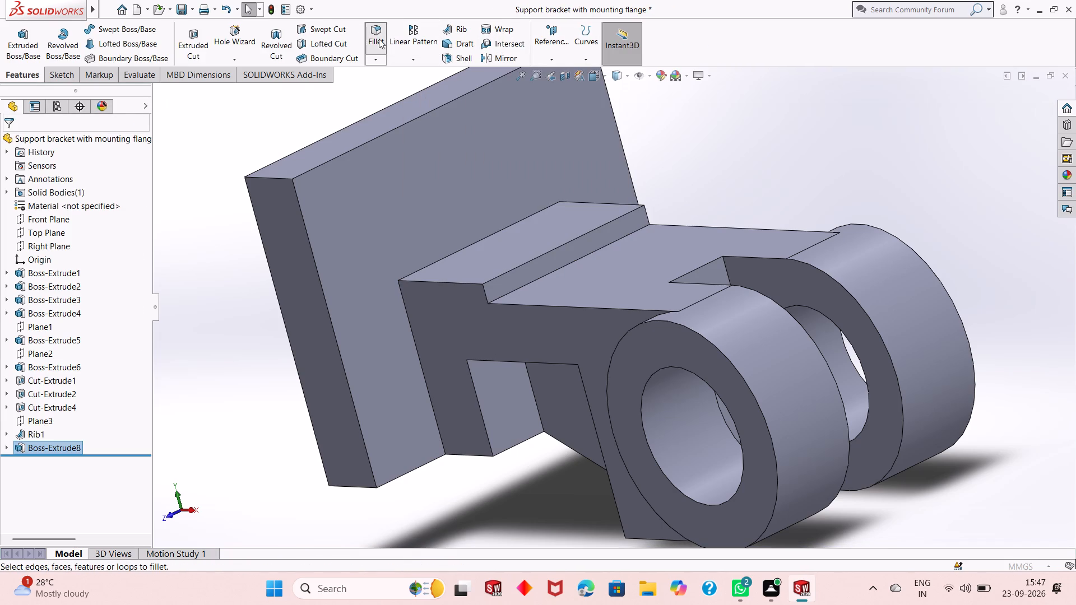
{"action": "left_click", "coordinate": [528, 282]}
{"action": "left_click", "coordinate": [7, 147]}
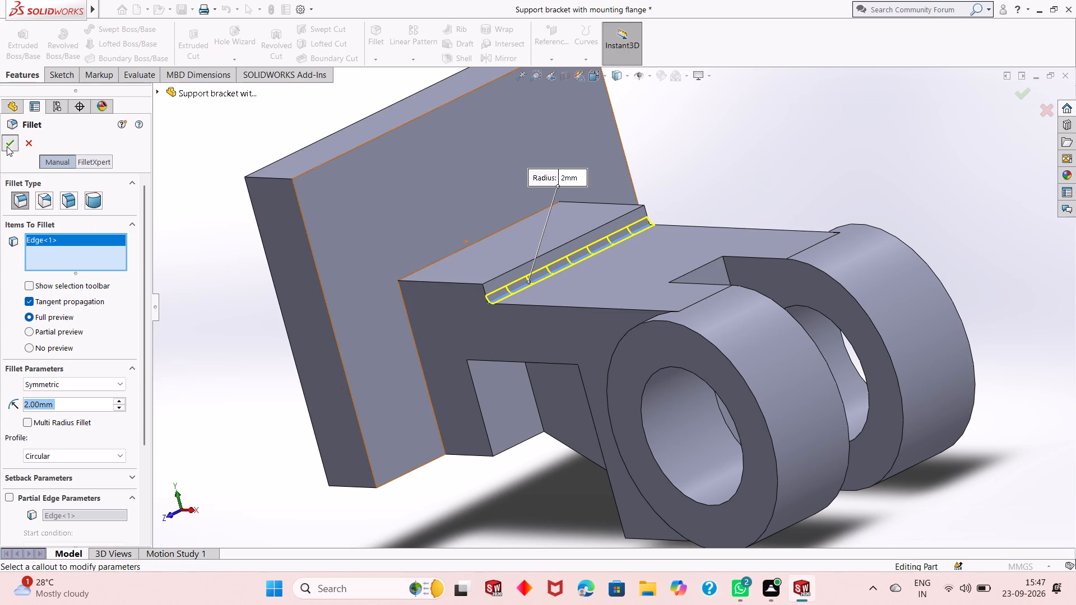
Create a reference plane offset 0 mm from the Front Plane.
{"action": "middle_click_drag", "start_coordinate": [361, 417], "coordinate": [386, 407]}
{"action": "left_click", "coordinate": [555, 43]}
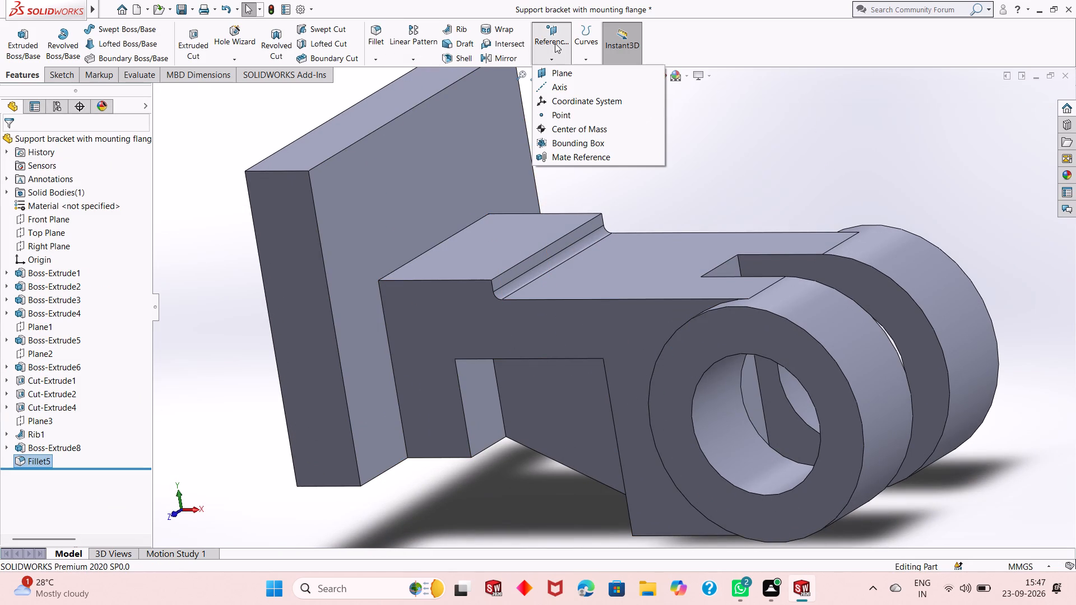
{"action": "left_click", "coordinate": [555, 65]}
{"action": "left_click", "coordinate": [555, 73]}
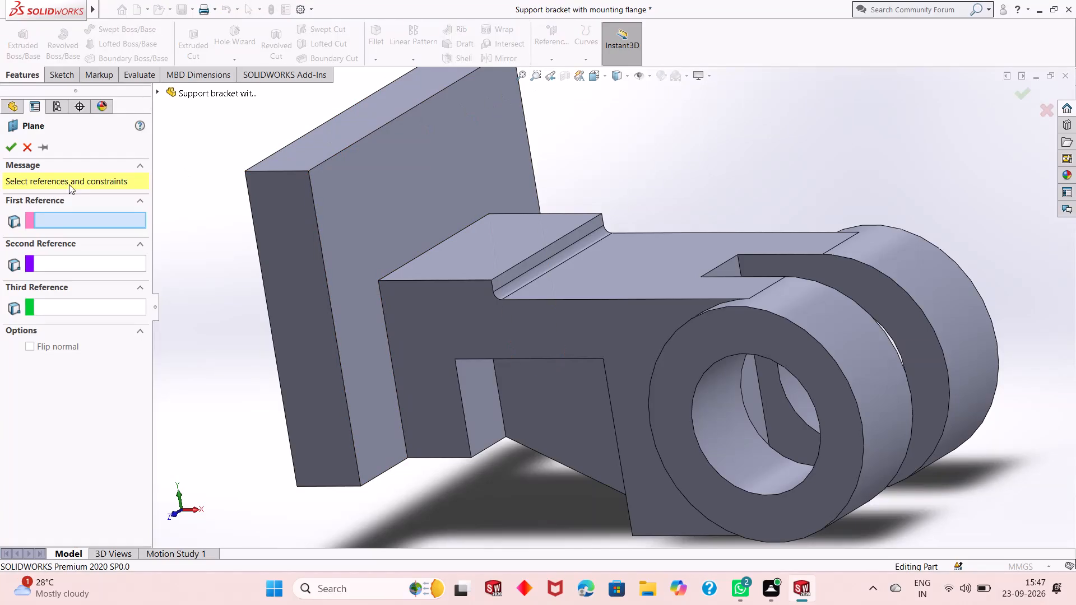
{"action": "left_click", "coordinate": [187, 90]}
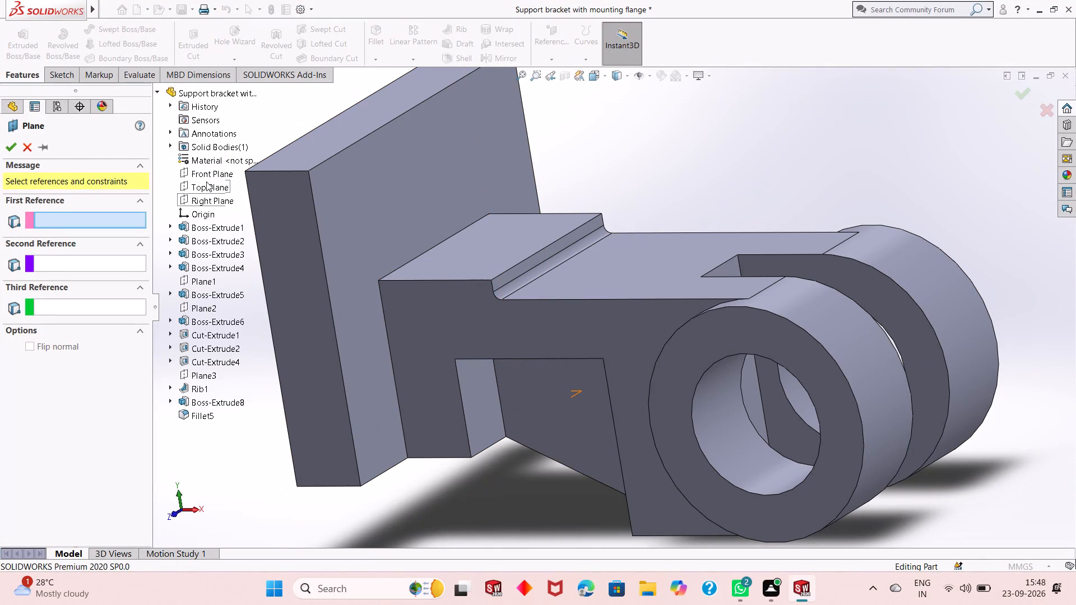
{"action": "left_click", "coordinate": [207, 179]}
{"action": "double_click", "coordinate": [85, 320]}
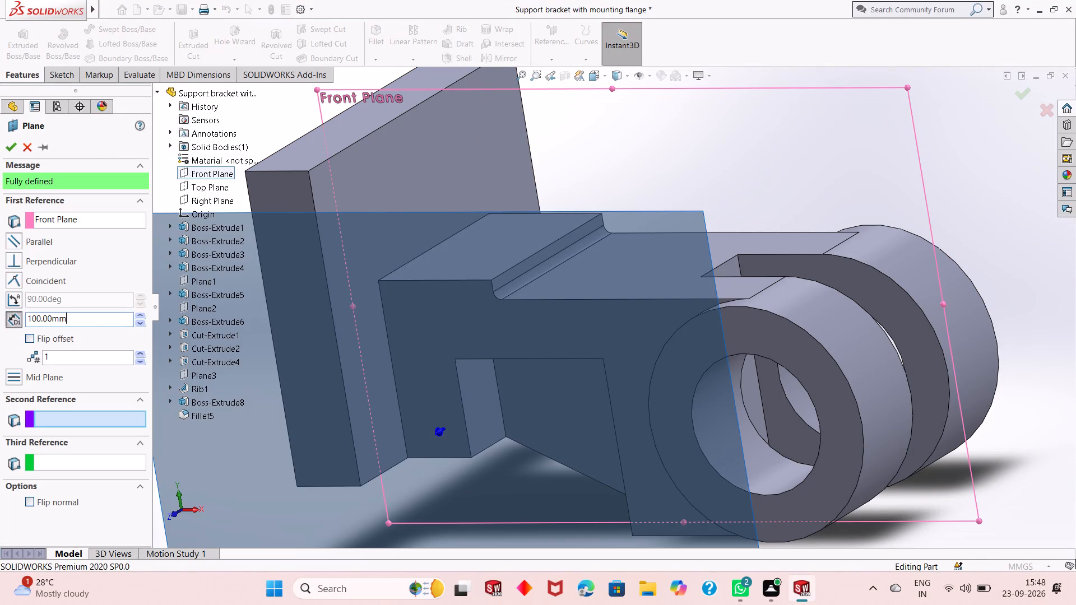
{"action": "left_click", "coordinate": [85, 320]}
{"action": "left_click", "coordinate": [84, 322]}
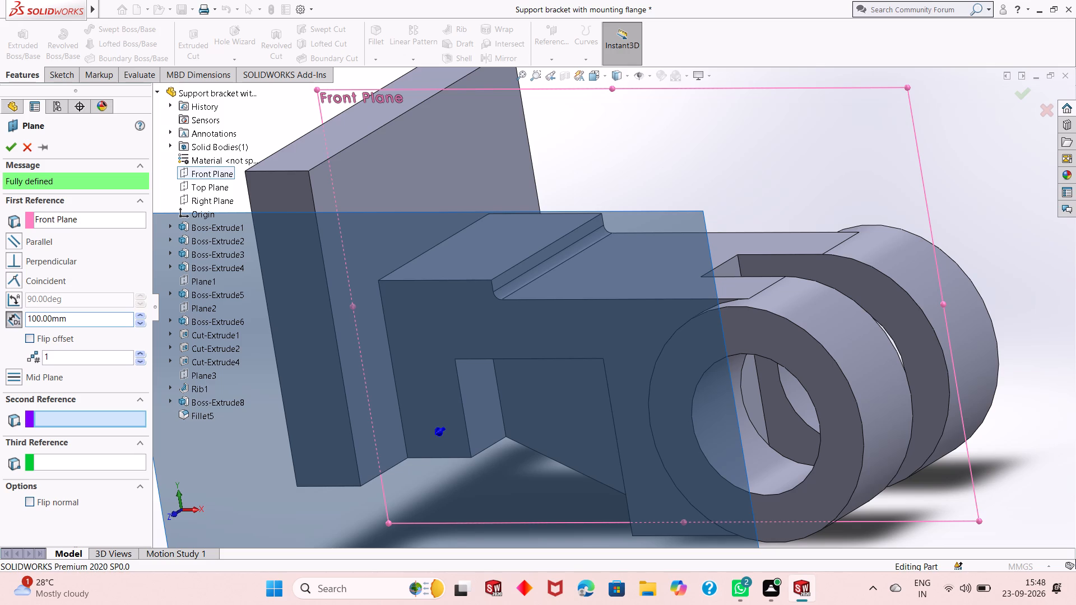
{"action": "double_click", "coordinate": [84, 324]}
{"action": "key", "text": "0"}
{"action": "key", "text": "Return"}
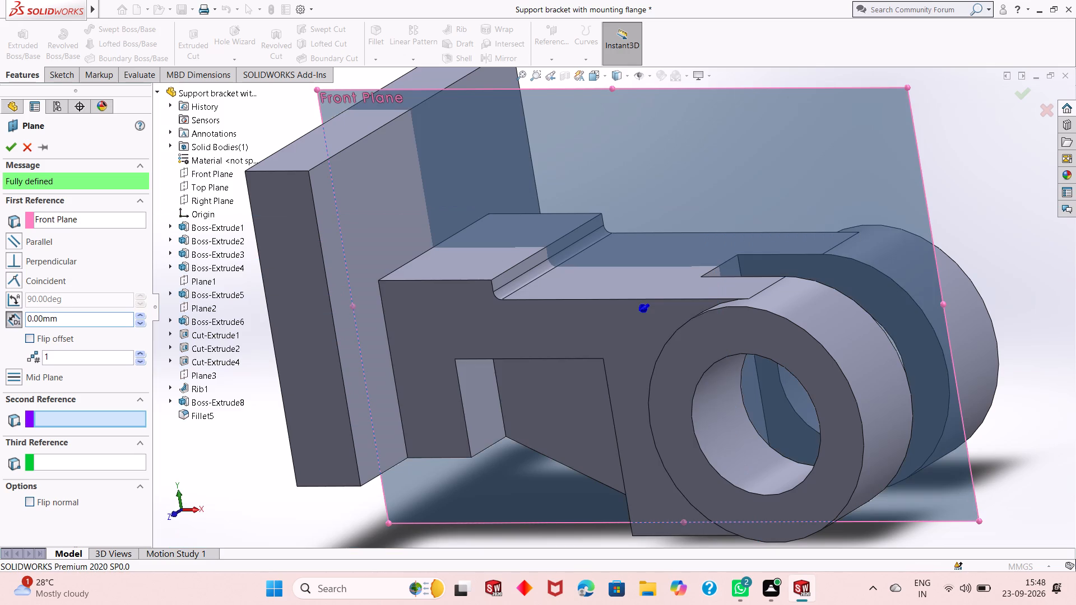
{"action": "left_click", "coordinate": [12, 150]}
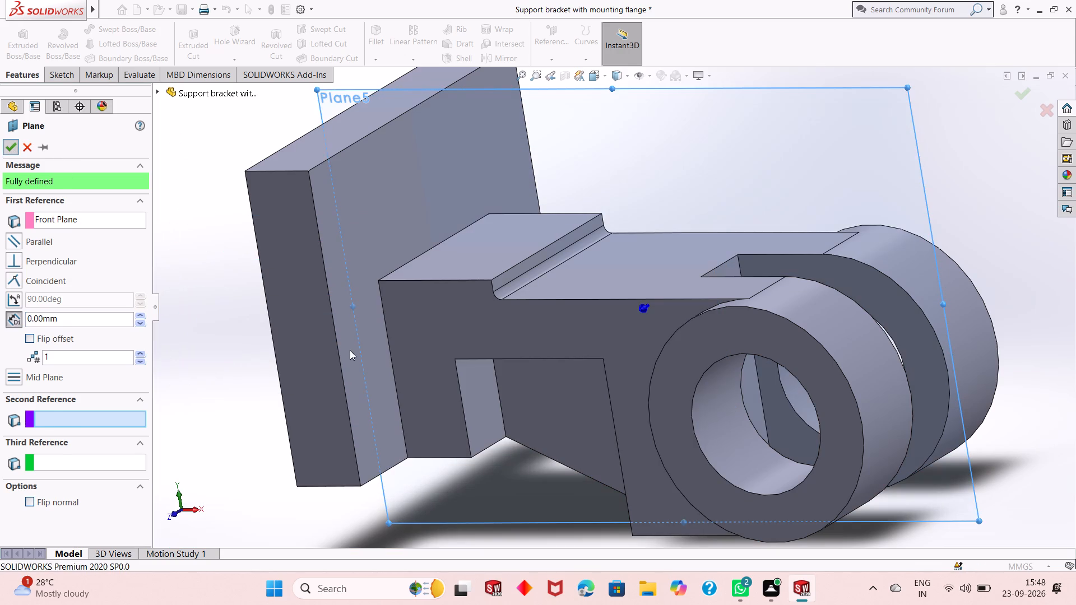
On the new plane, sketch a line about 46.9 mm long from the plate's upper front corner to the raised step's outer top corner.
{"action": "scroll", "coordinate": [356, 367], "scroll_direction": "up", "scroll_amount": 2}
{"action": "scroll", "coordinate": [491, 276], "scroll_direction": "up", "scroll_amount": 1}
{"action": "middle_click_drag", "start_coordinate": [341, 319], "coordinate": [374, 293]}
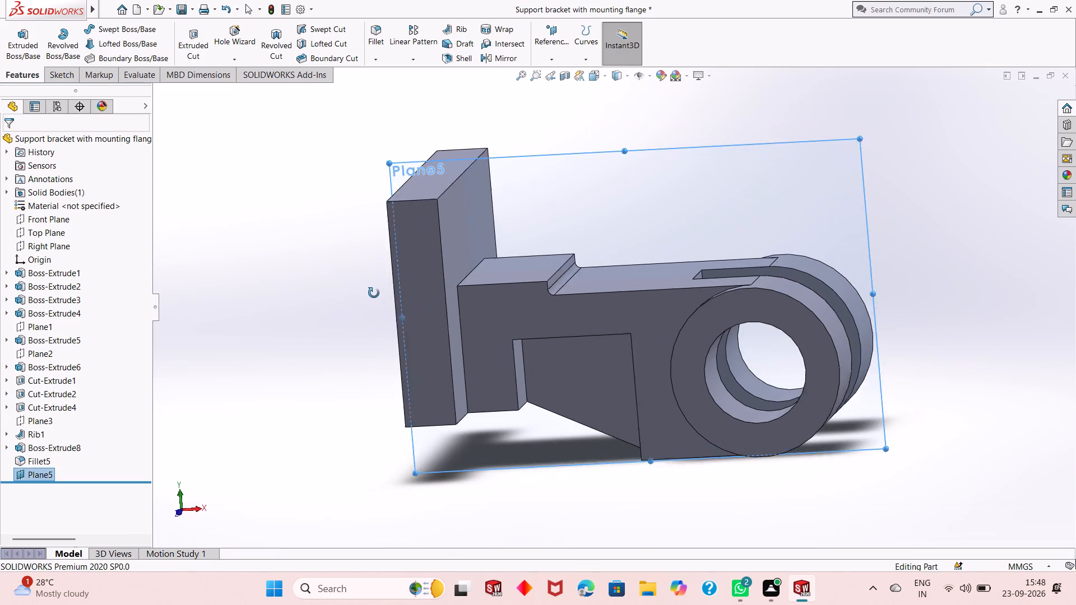
{"action": "middle_click_drag", "start_coordinate": [374, 293], "coordinate": [374, 293]}
{"action": "right_click", "coordinate": [773, 170]}
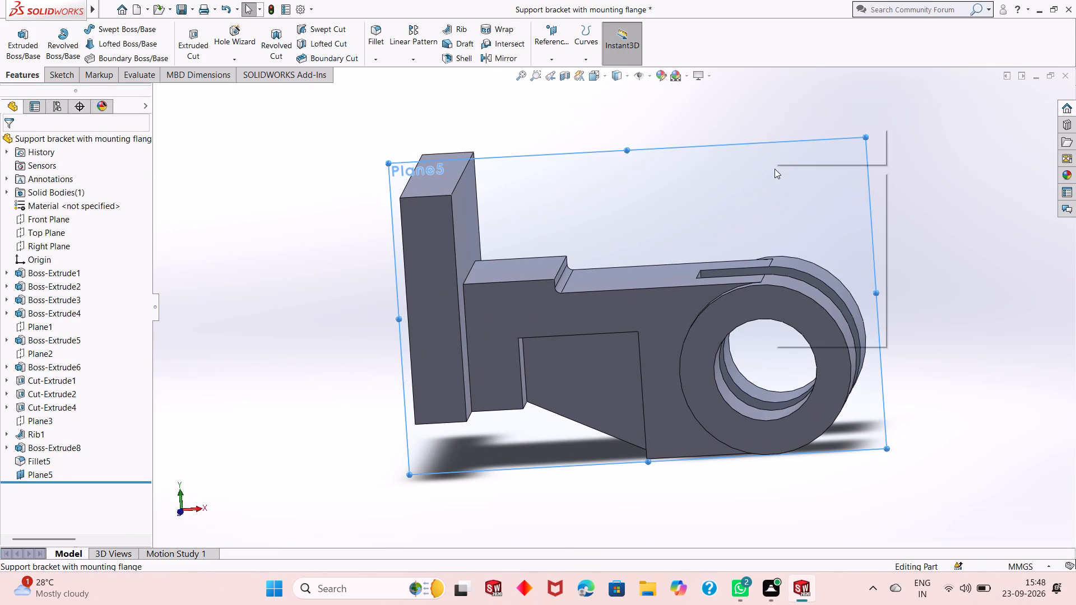
{"action": "left_click", "coordinate": [797, 160]}
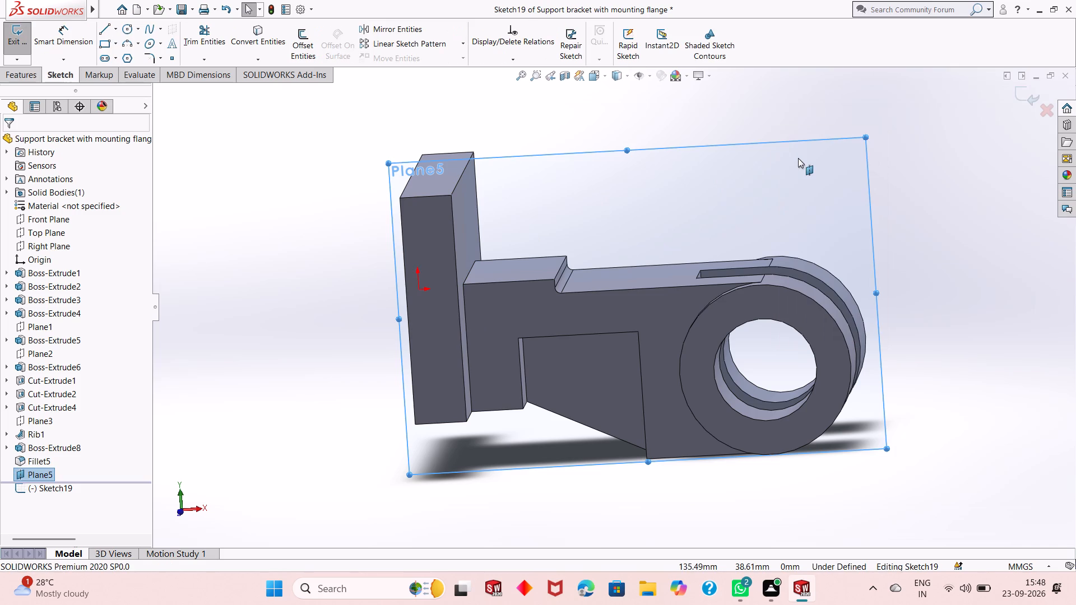
{"action": "key", "text": "ctrl+8"}
{"action": "key", "text": "Escape"}
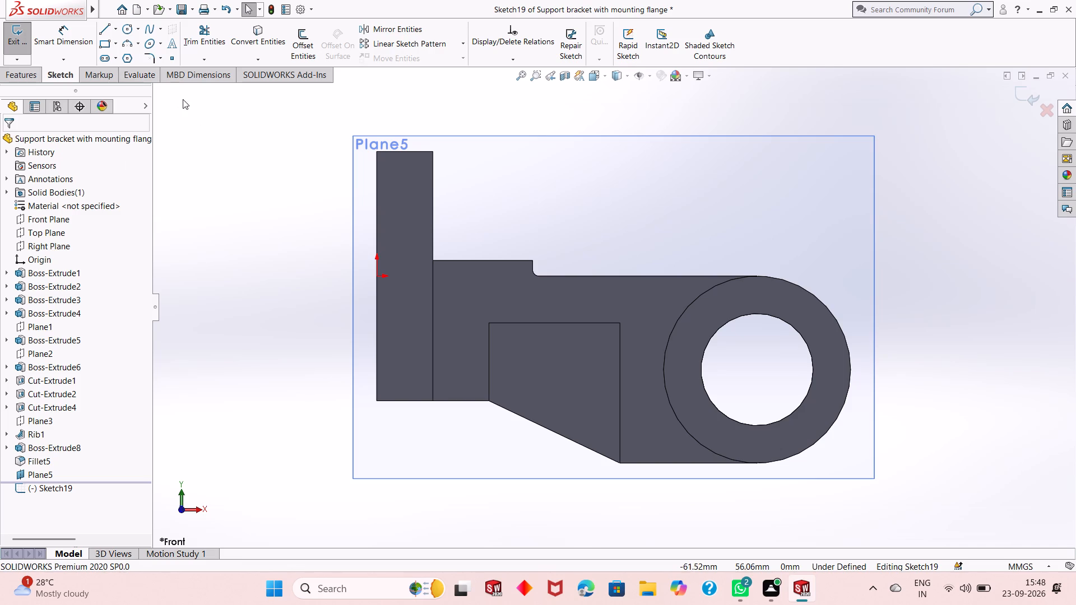
{"action": "left_click", "coordinate": [101, 32]}
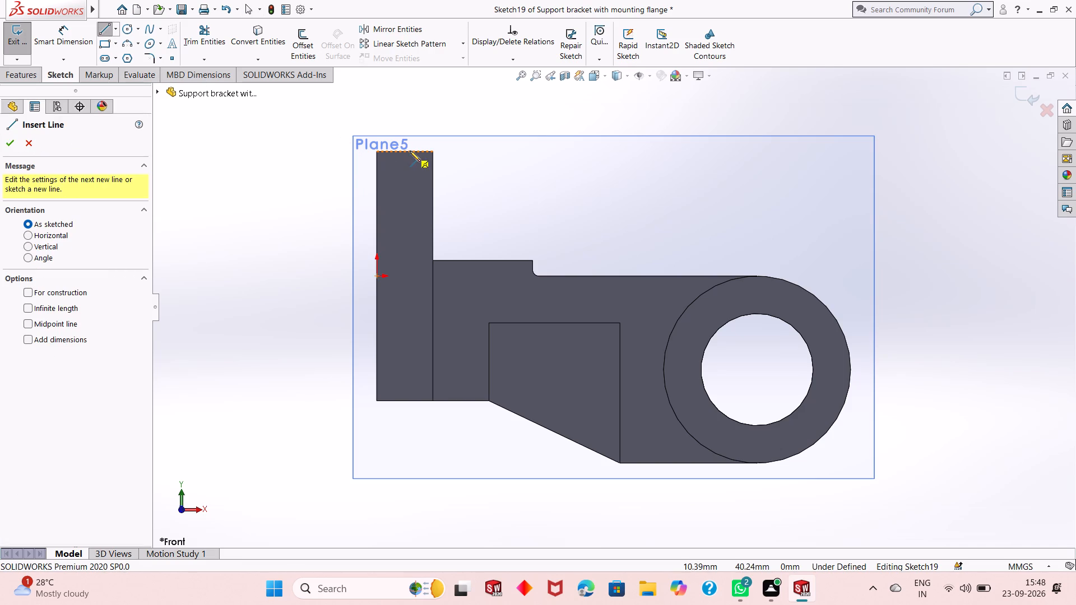
{"action": "left_click", "coordinate": [432, 153]}
{"action": "left_click", "coordinate": [532, 261]}
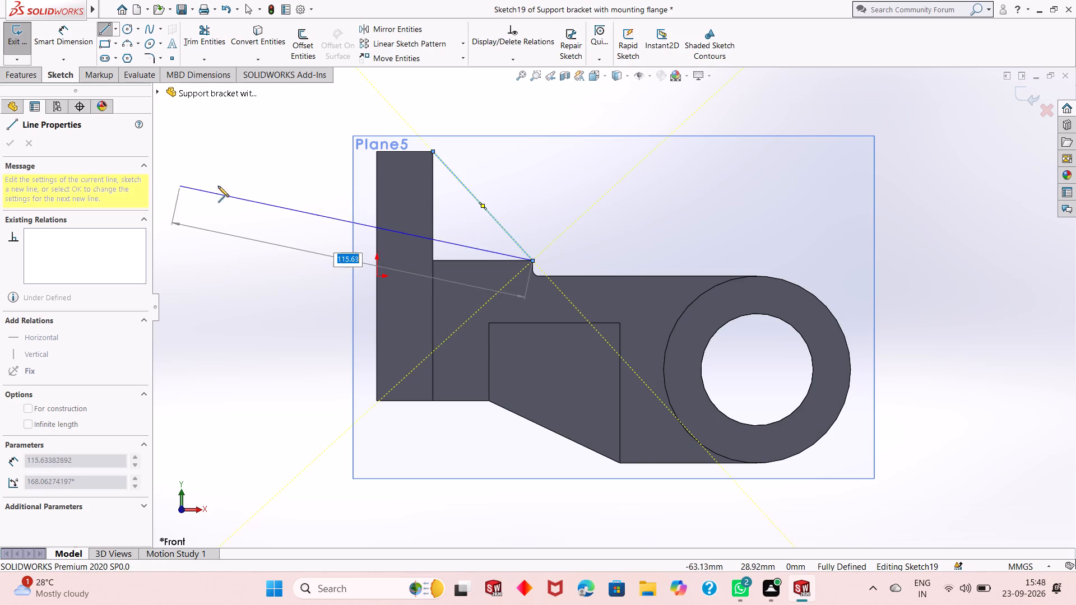
{"action": "right_click", "coordinate": [222, 186]}
{"action": "left_click", "coordinate": [265, 195]}
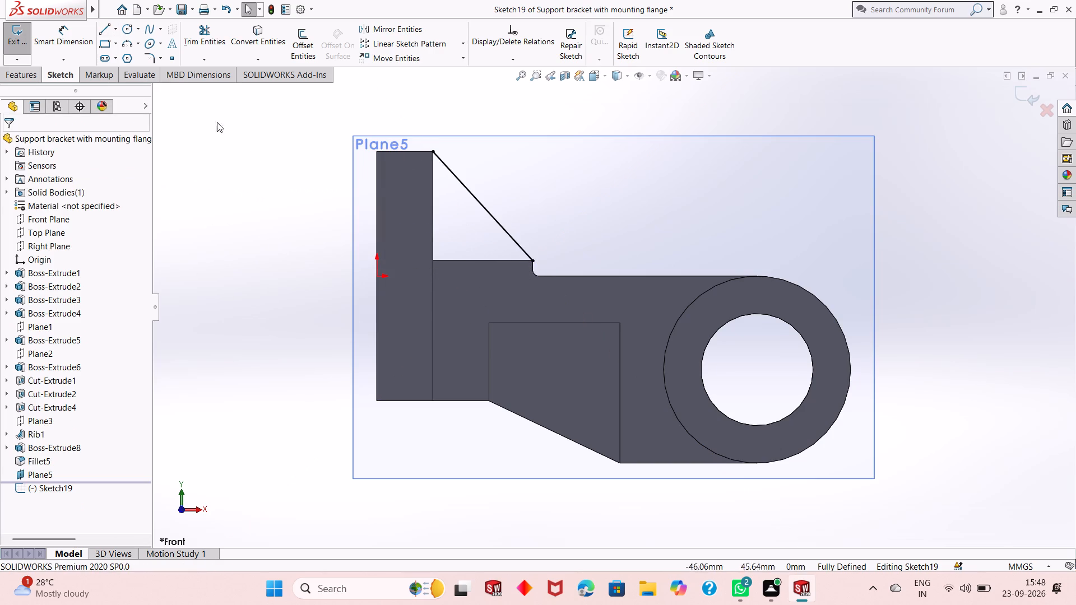
Create a 12 mm thick rib from the sloped line, centred on it, filling between the plate and the raised step.
{"action": "left_click", "coordinate": [28, 76]}
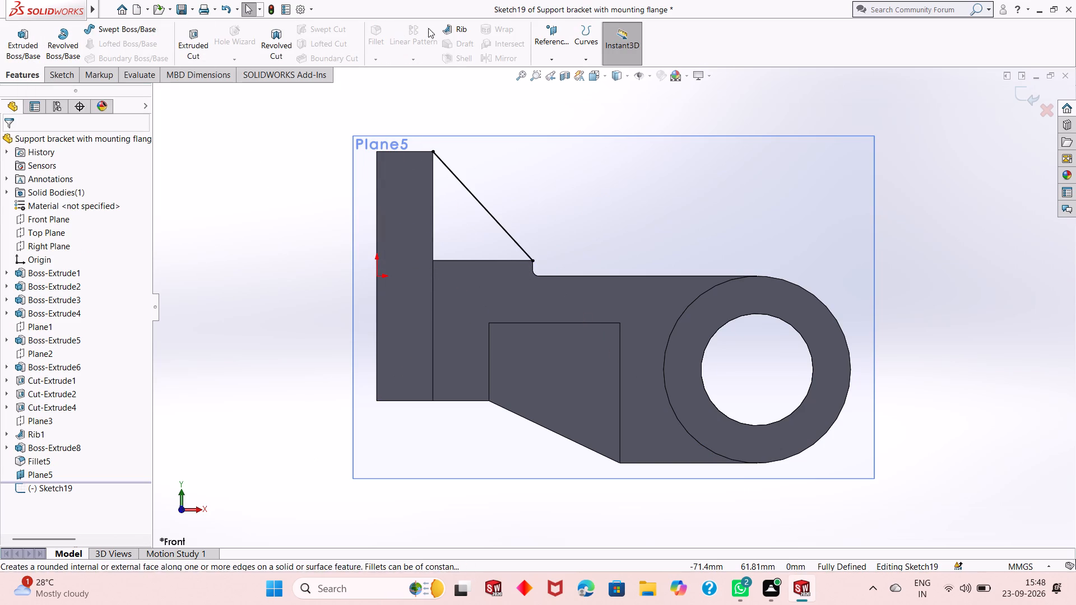
{"action": "left_click", "coordinate": [449, 28]}
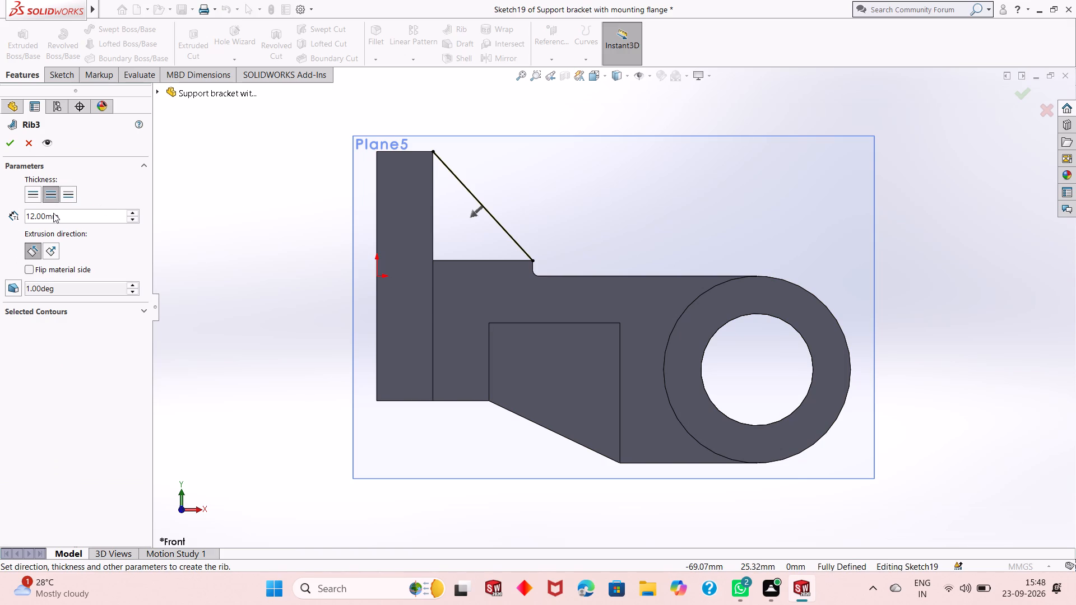
{"action": "left_click", "coordinate": [12, 150]}
{"action": "left_click", "coordinate": [245, 227]}
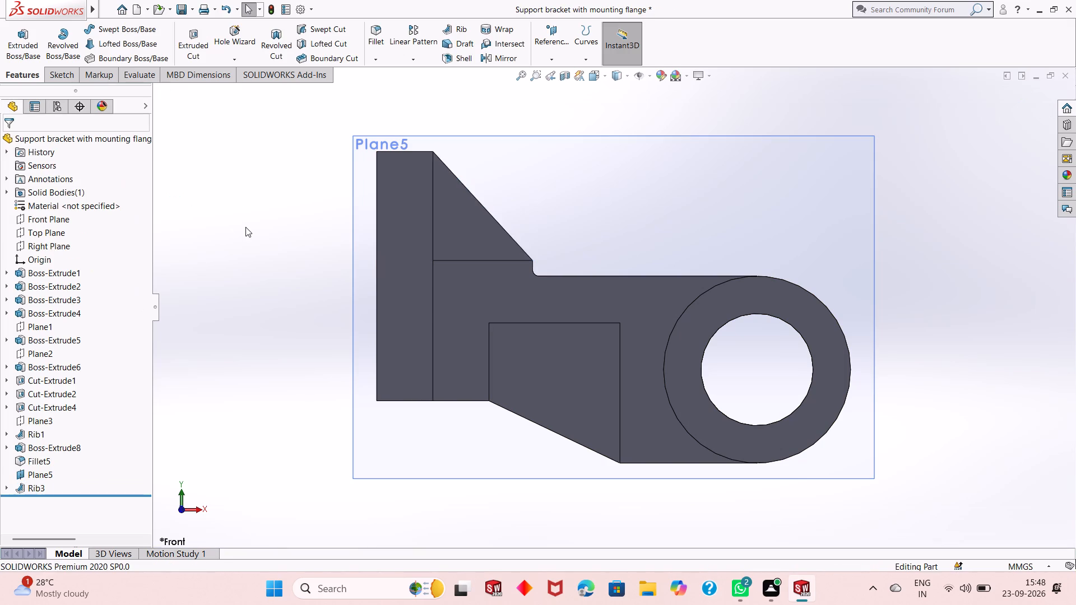
Hide the new reference plane through the middle of the bracket.
{"action": "right_click", "coordinate": [610, 167]}
{"action": "left_click", "coordinate": [655, 157]}
Fillet the two upper corner edges of the mounting plate with a 10 mm radius.
{"action": "middle_click_drag", "start_coordinate": [656, 204], "coordinate": [588, 254]}
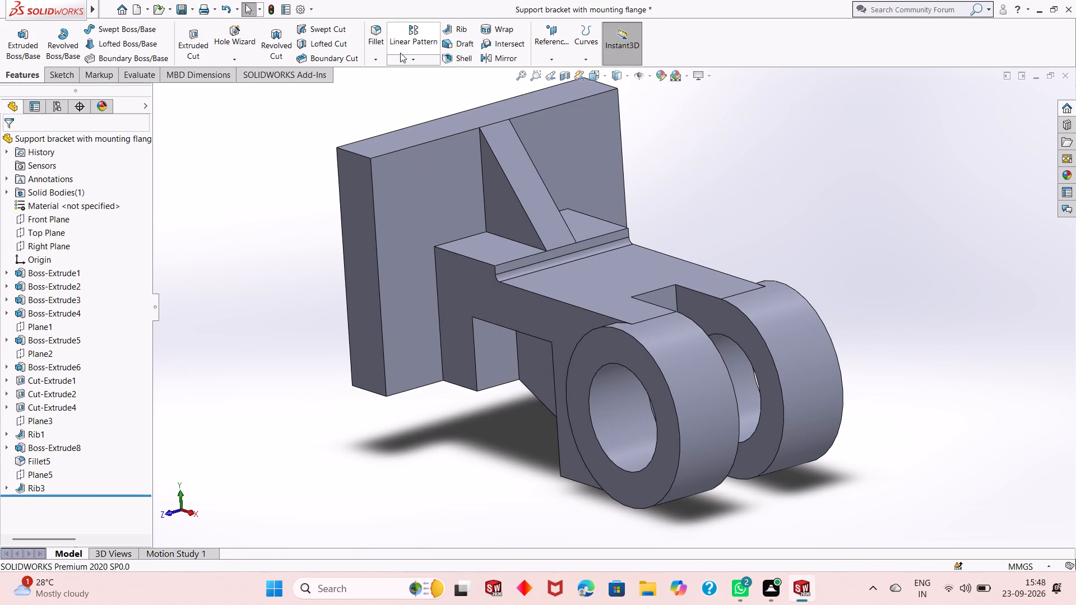
{"action": "left_click", "coordinate": [374, 43]}
{"action": "type", "text": "10"}
{"action": "key", "text": "Return"}
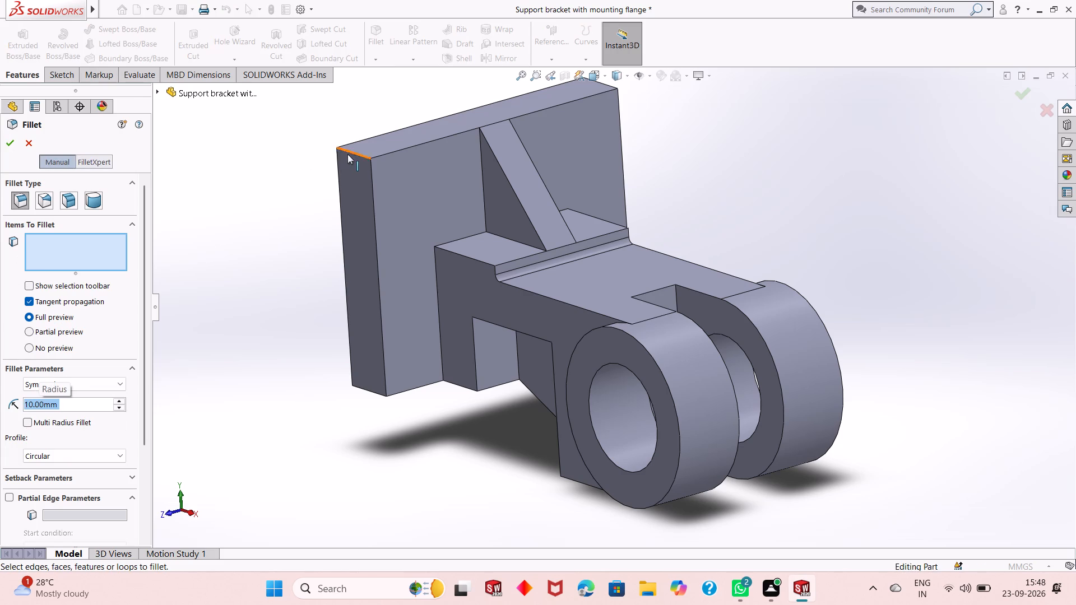
{"action": "left_click", "coordinate": [355, 153]}
{"action": "middle_click_drag", "start_coordinate": [661, 127], "coordinate": [590, 204]}
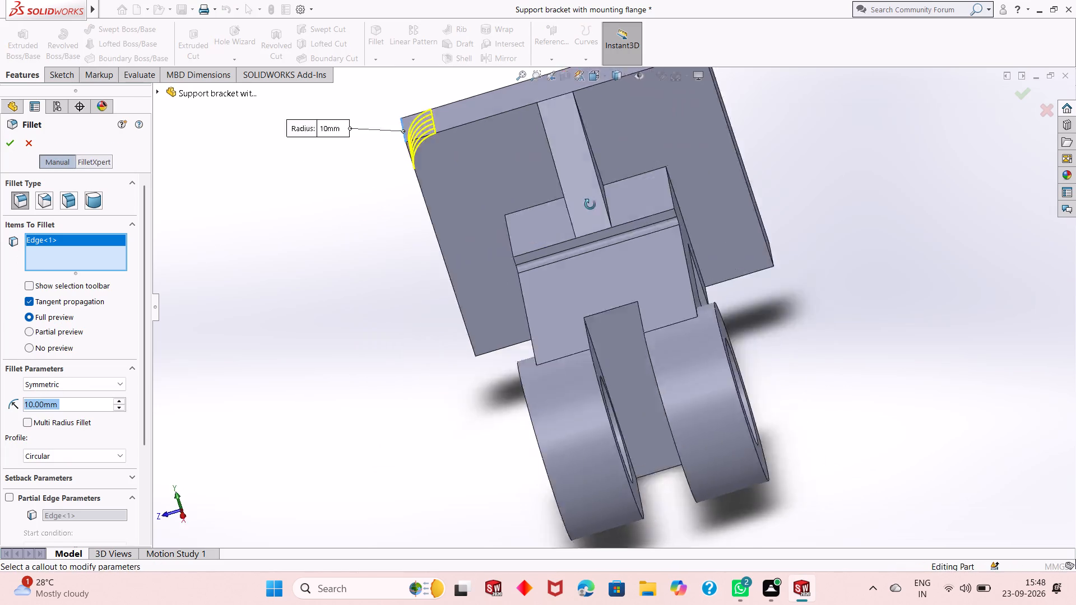
{"action": "middle_click_drag", "start_coordinate": [590, 204], "coordinate": [567, 250]}
{"action": "scroll", "coordinate": [567, 250], "scroll_direction": "up", "scroll_amount": 2}
{"action": "scroll", "coordinate": [667, 69], "scroll_direction": "down", "scroll_amount": 4}
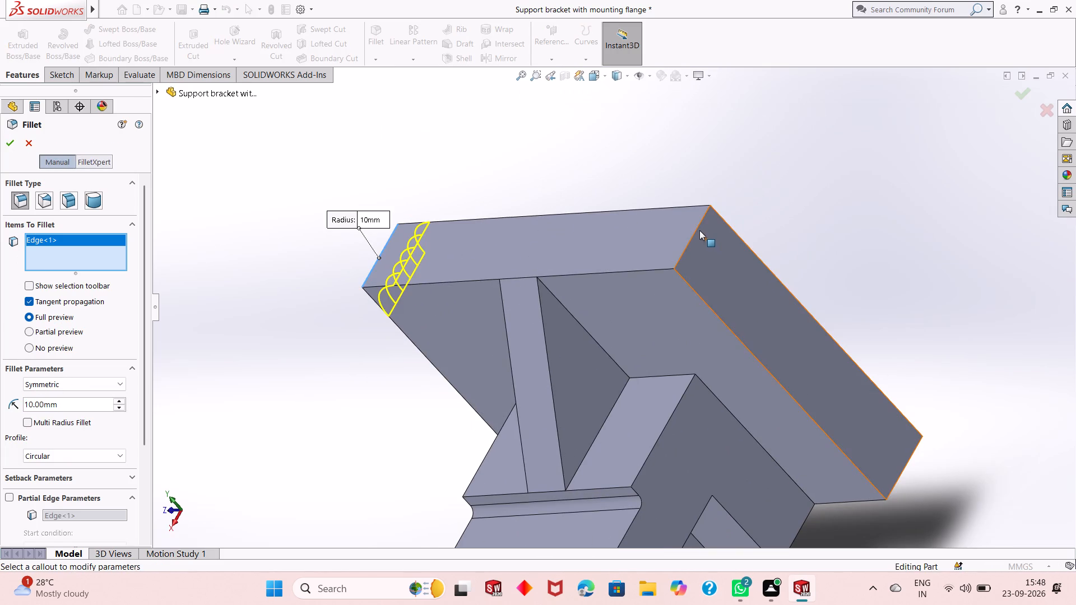
{"action": "left_click", "coordinate": [698, 229]}
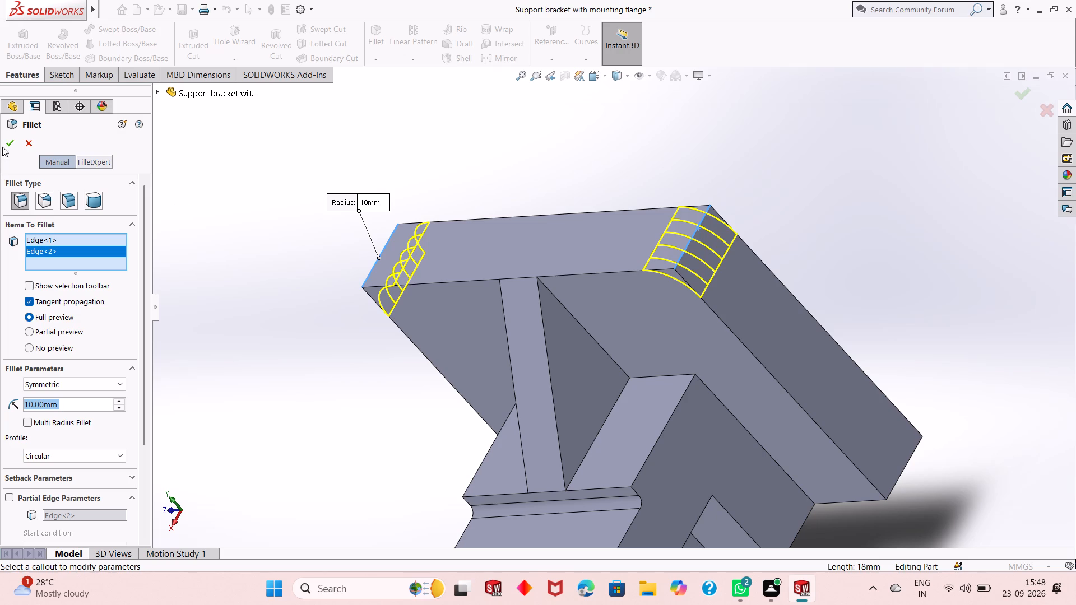
{"action": "left_click", "coordinate": [3, 147]}
On the plate's front face, sketch a circle of 5 mm radius centred on the upper-left rounded corner's arc centre.
{"action": "scroll", "coordinate": [500, 329], "scroll_direction": "up", "scroll_amount": 4}
{"action": "middle_click_drag", "start_coordinate": [693, 385], "coordinate": [713, 342]}
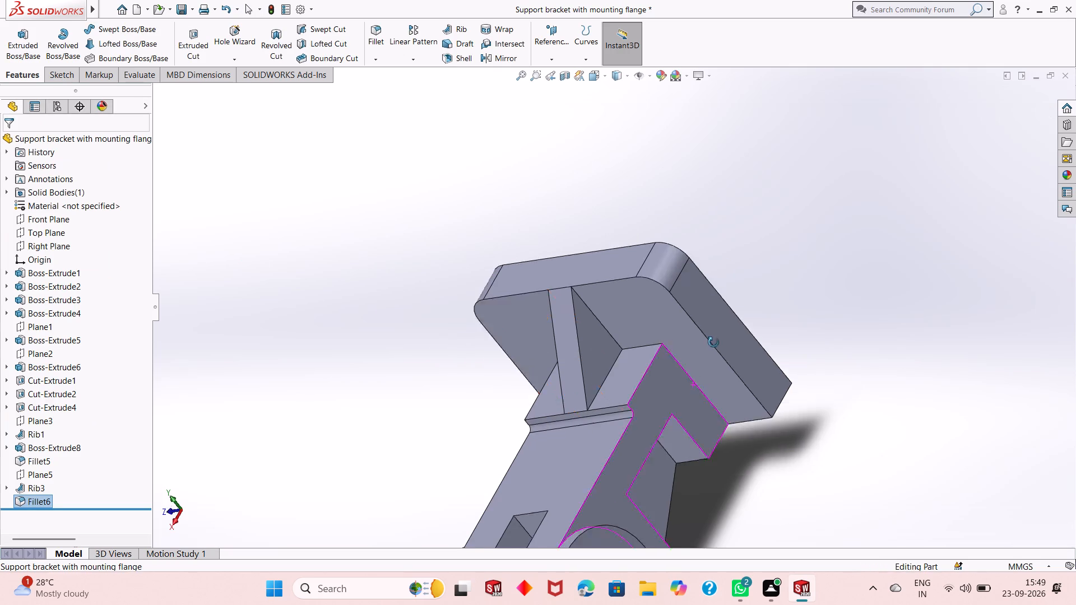
{"action": "middle_click_drag", "start_coordinate": [713, 342], "coordinate": [778, 265]}
{"action": "left_click", "coordinate": [571, 287]}
{"action": "left_click", "coordinate": [618, 254]}
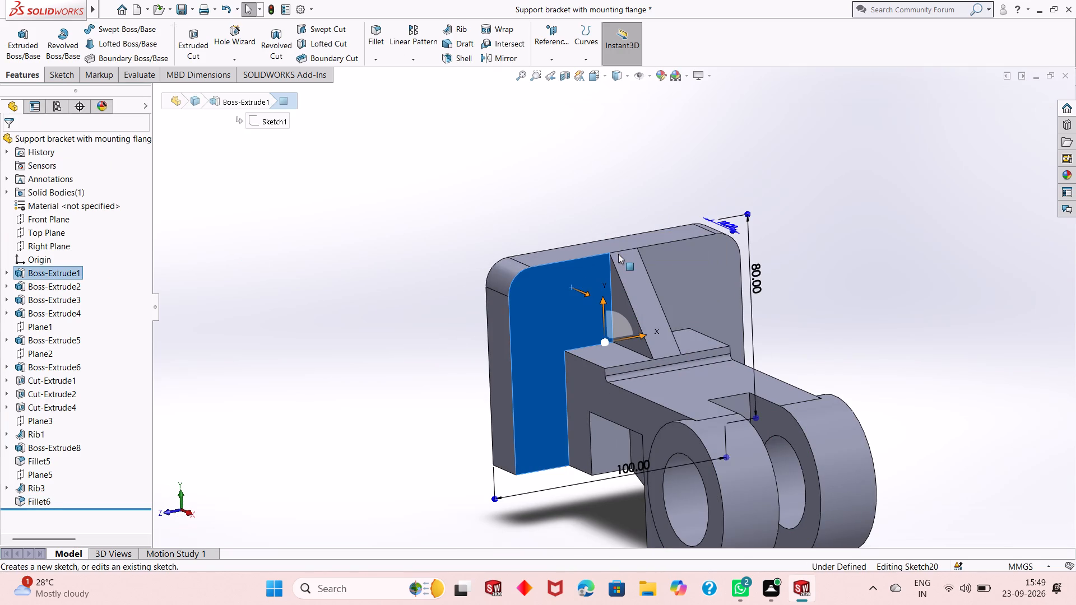
{"action": "key", "text": "ctrl+8"}
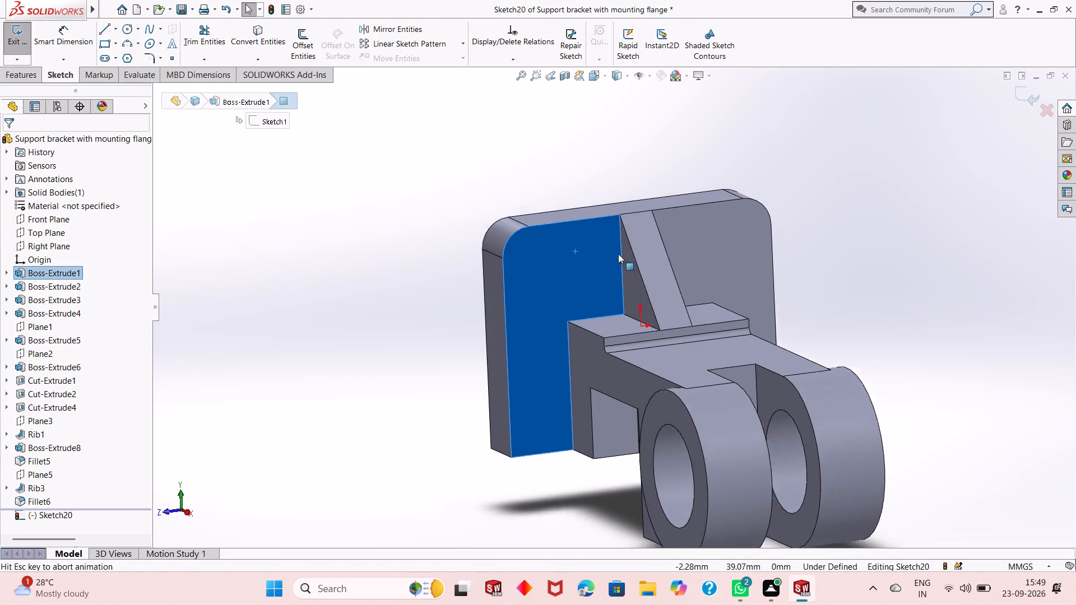
{"action": "key", "text": "Escape"}
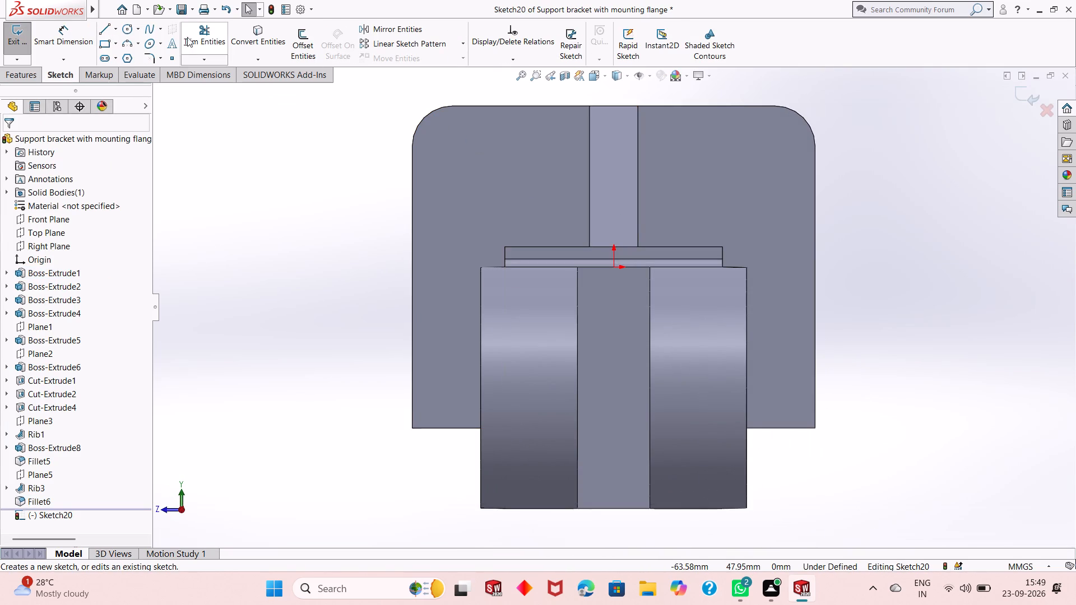
{"action": "left_click", "coordinate": [128, 27]}
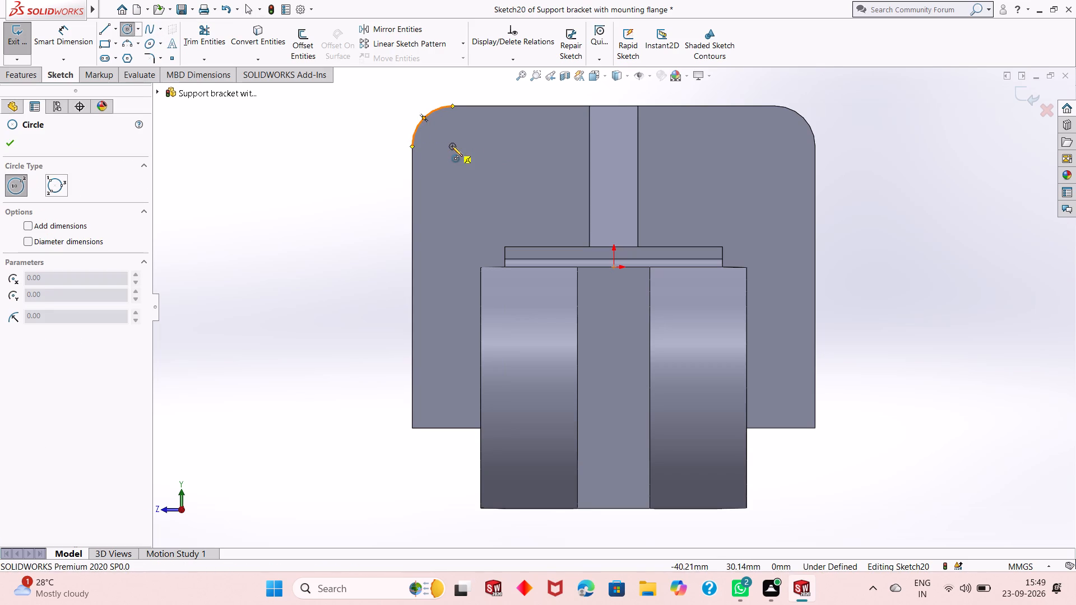
{"action": "left_click", "coordinate": [452, 146]}
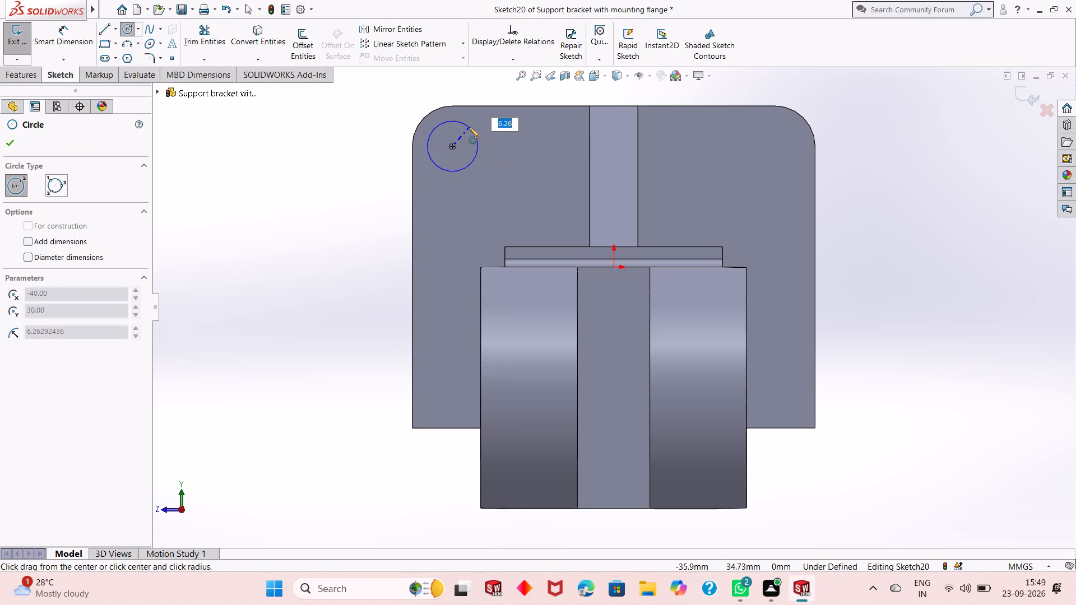
{"action": "key", "text": "5"}
{"action": "key", "text": "Return"}
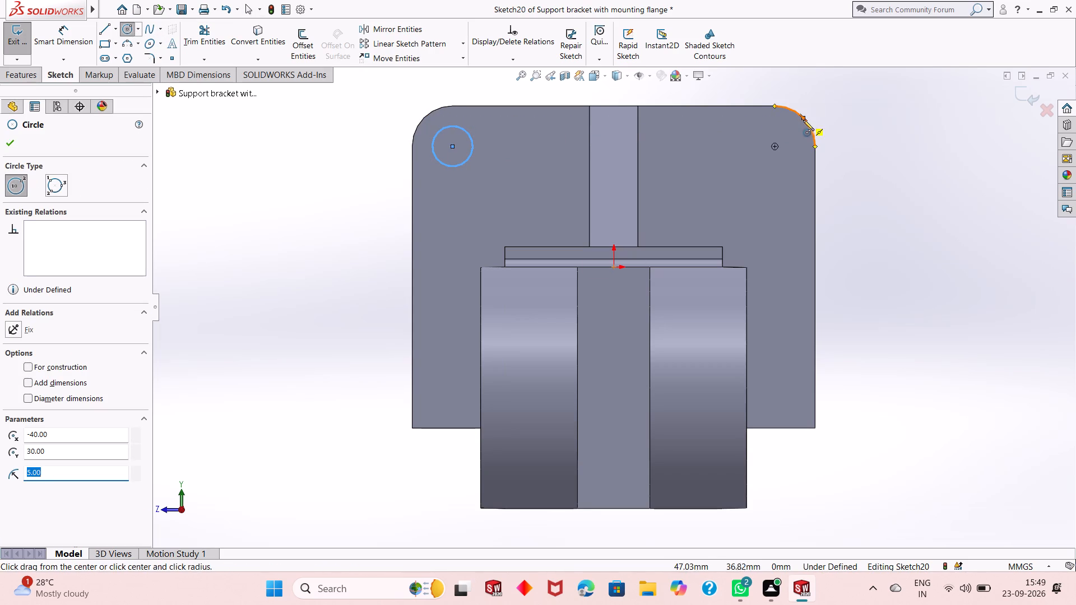
Sketch three more 5 mm radius circles: at the upper-right corner's arc centre and below both upper circles, about 31 mm below the origin.
{"action": "left_click", "coordinate": [777, 148]}
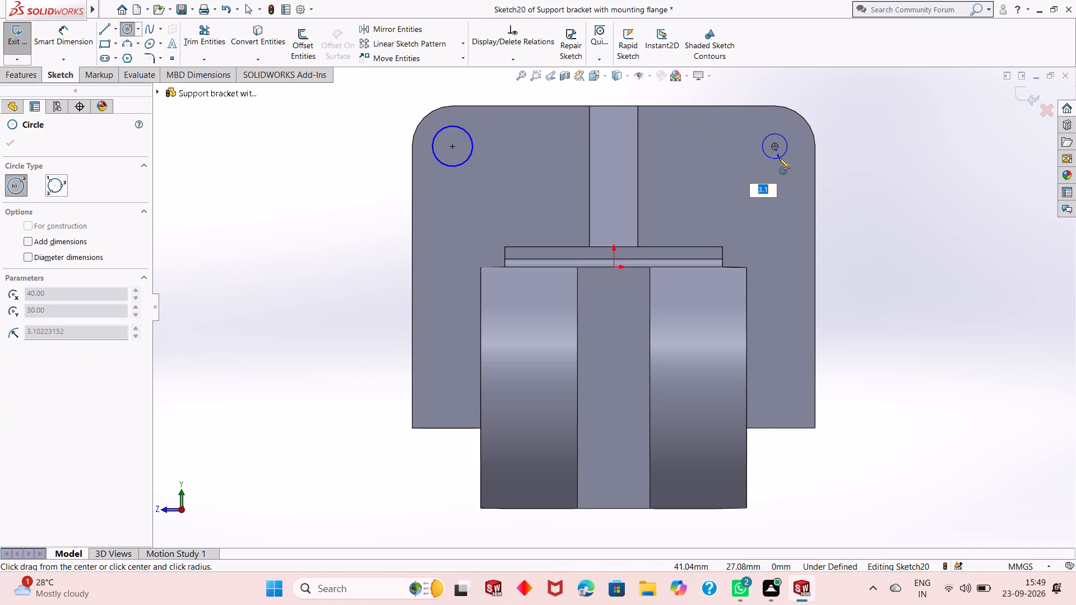
{"action": "key", "text": "5"}
{"action": "key", "text": "Return"}
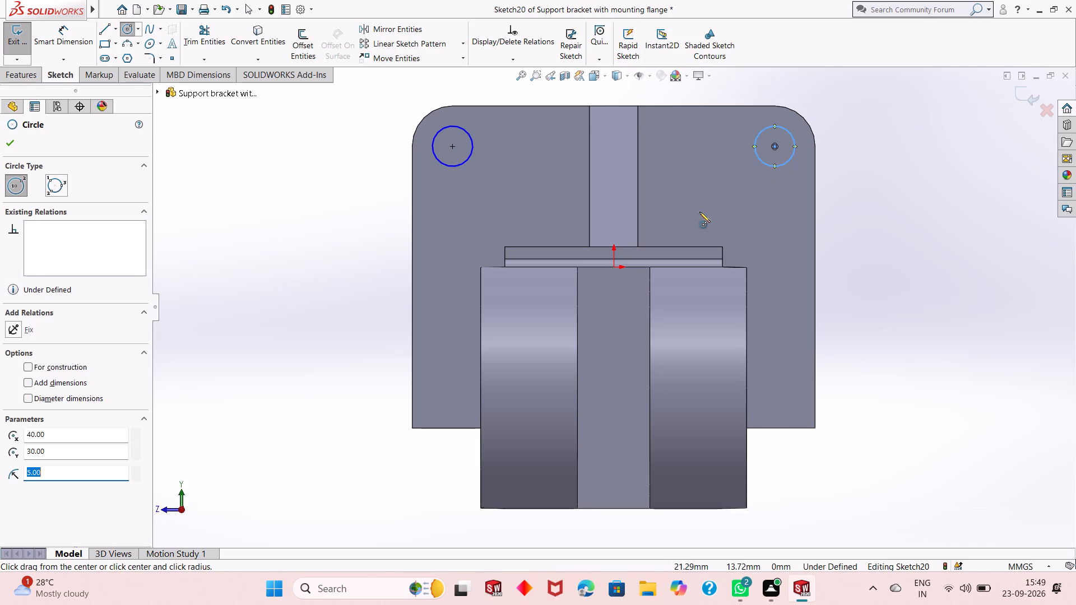
{"action": "left_click", "coordinate": [454, 391]}
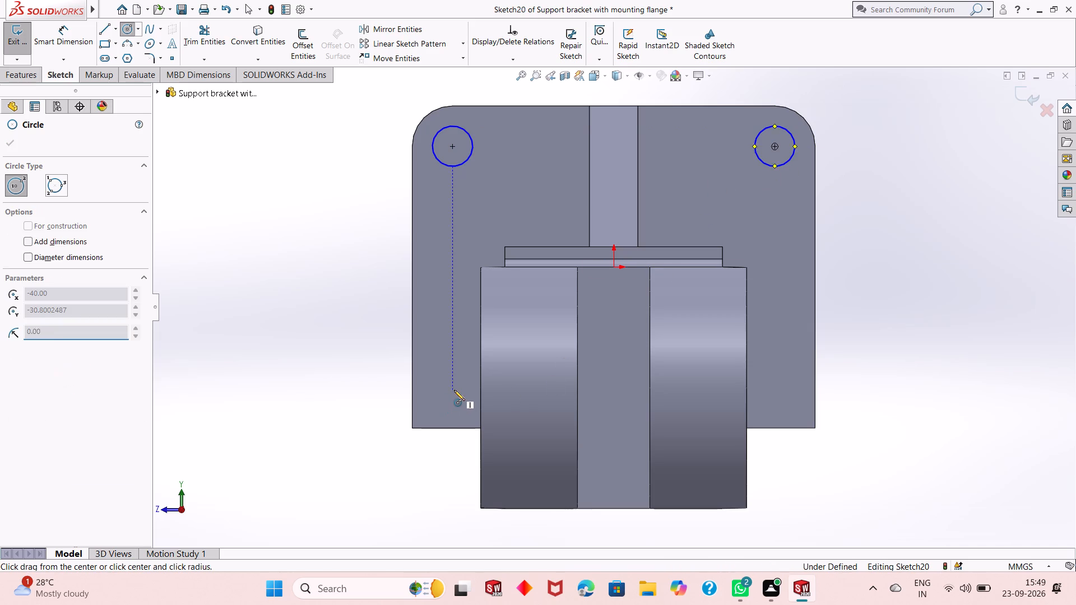
{"action": "key", "text": "5"}
{"action": "key", "text": "Return"}
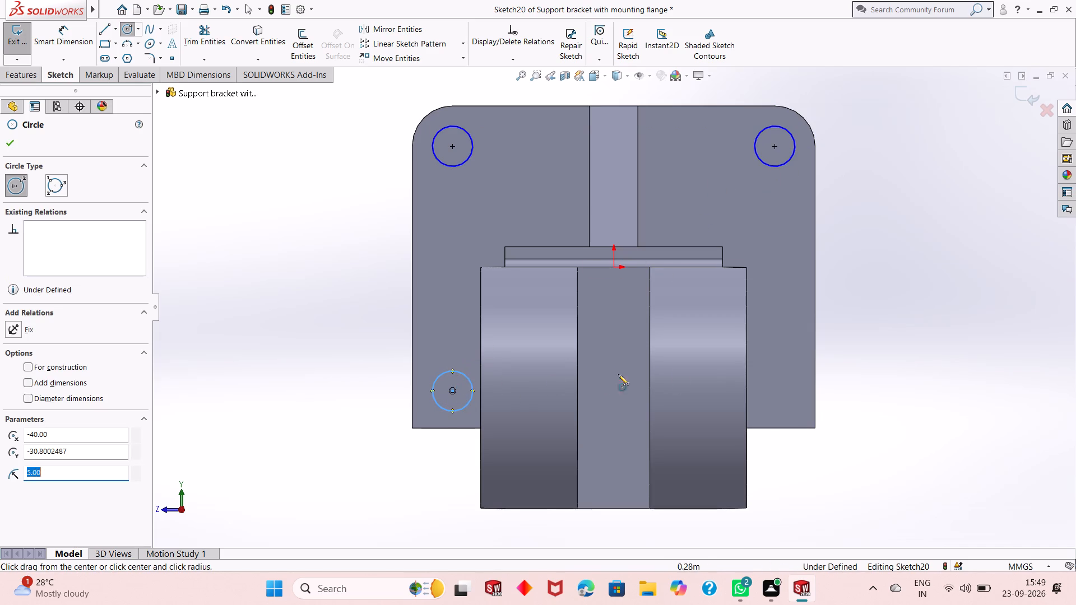
{"action": "left_click", "coordinate": [777, 390]}
{"action": "key", "text": "5"}
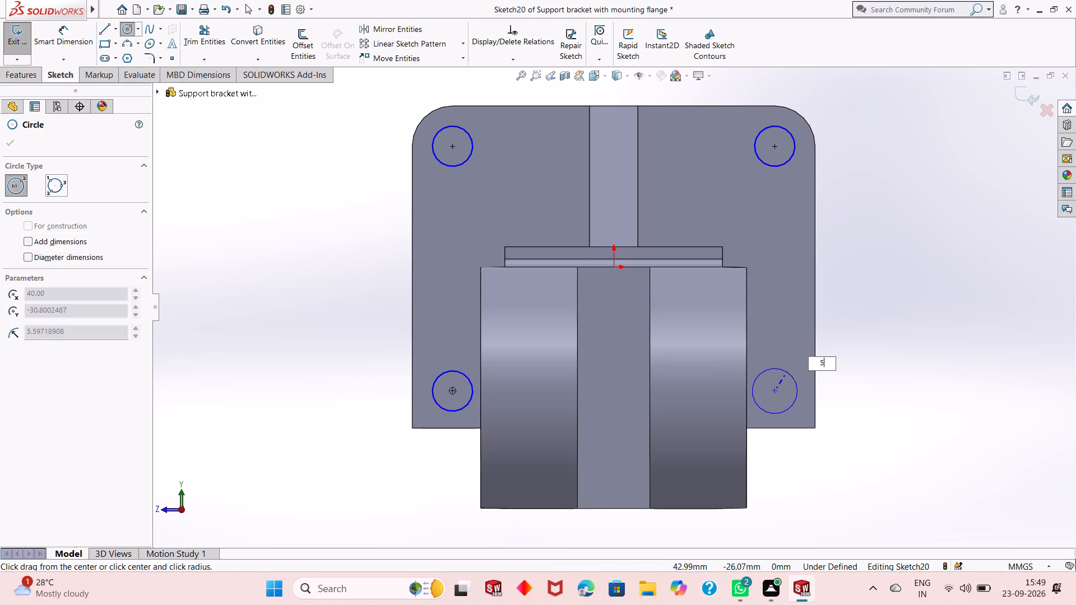
{"action": "key", "text": "Return"}
{"action": "right_click", "coordinate": [255, 238]}
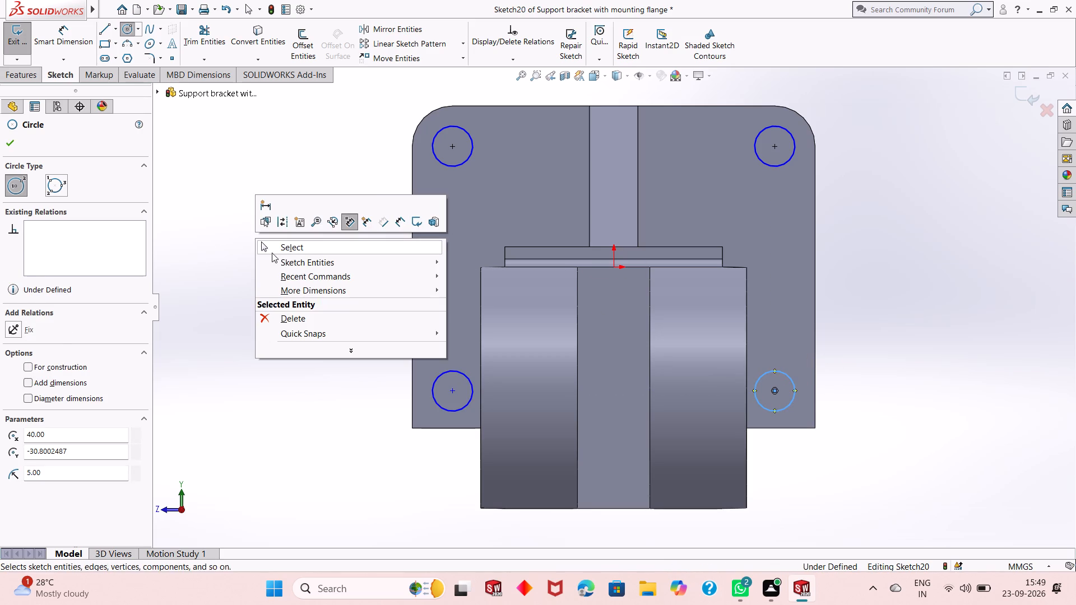
{"action": "left_click", "coordinate": [287, 244]}
Dimension each of the four mounting hole circles with a 10 mm diameter.
{"action": "left_click", "coordinate": [65, 40]}
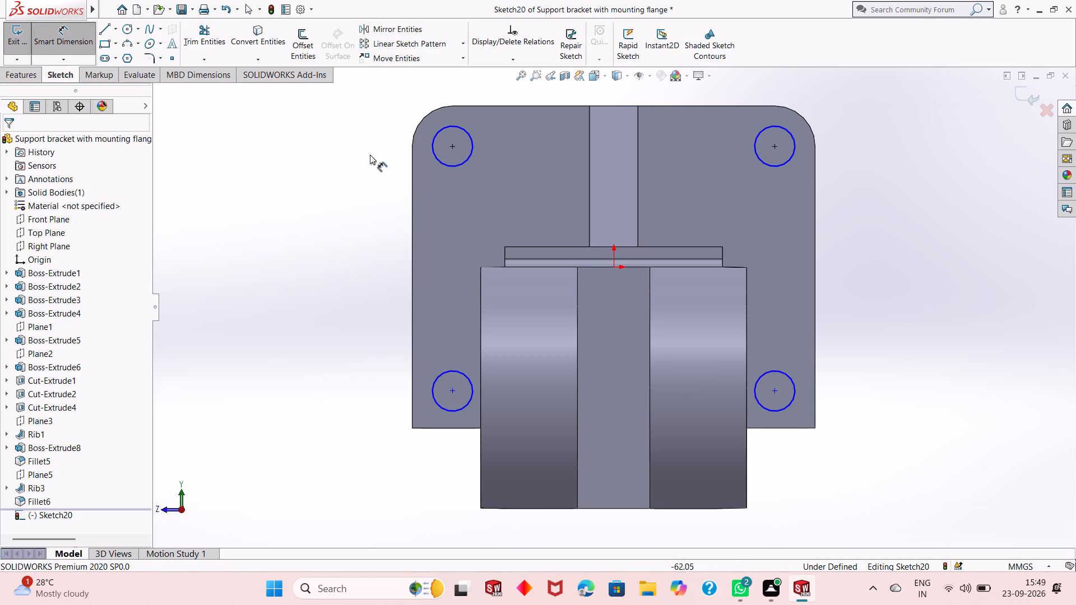
{"action": "left_click", "coordinate": [444, 165]}
{"action": "left_click", "coordinate": [375, 213]}
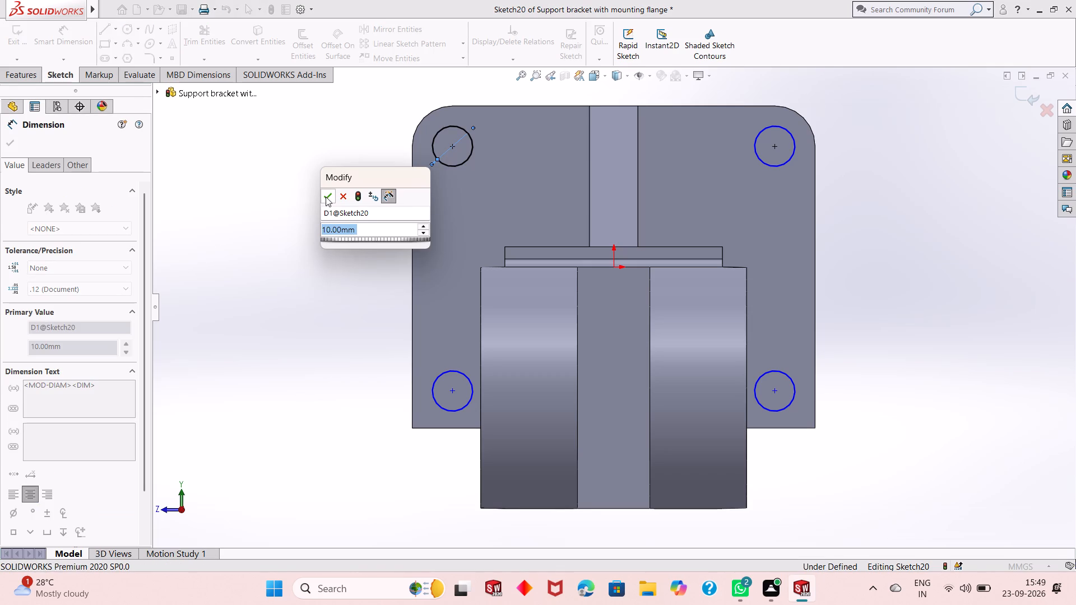
{"action": "left_click", "coordinate": [326, 196]}
{"action": "left_click", "coordinate": [772, 166]}
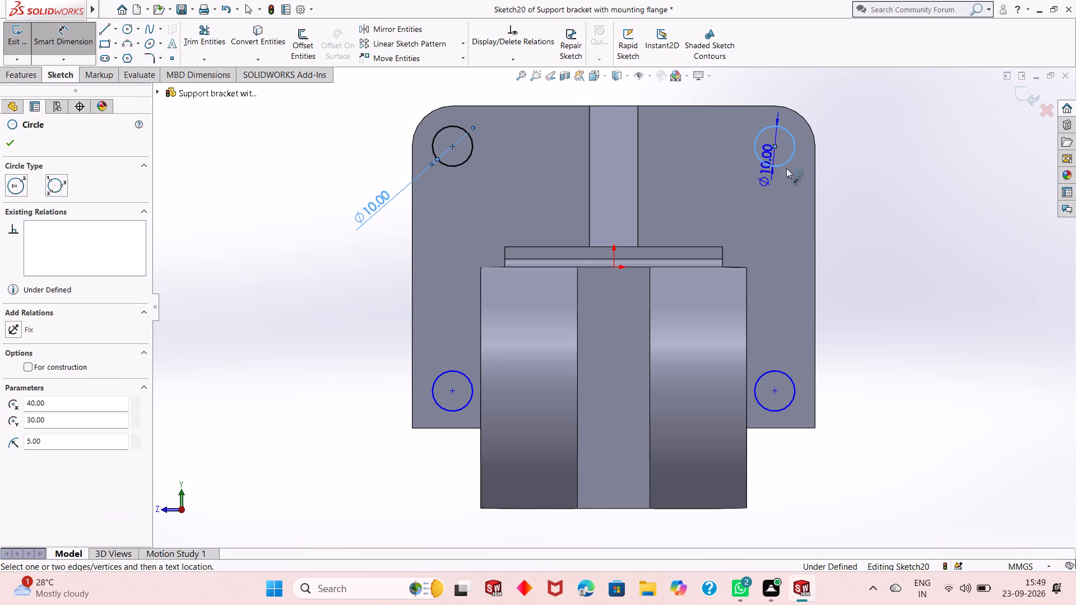
{"action": "left_click", "coordinate": [881, 212]}
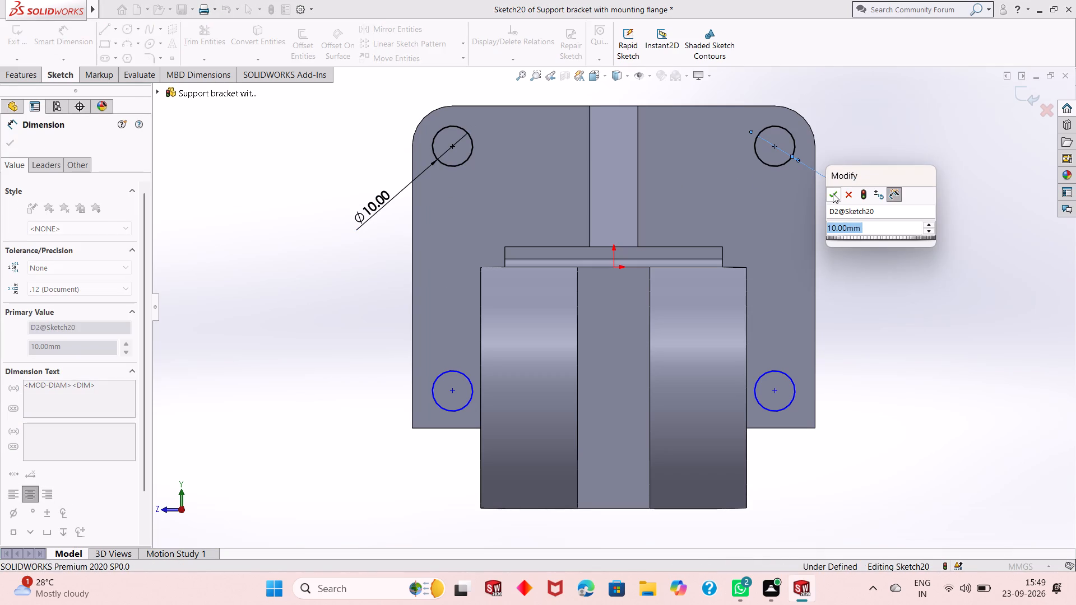
{"action": "left_click", "coordinate": [833, 193]}
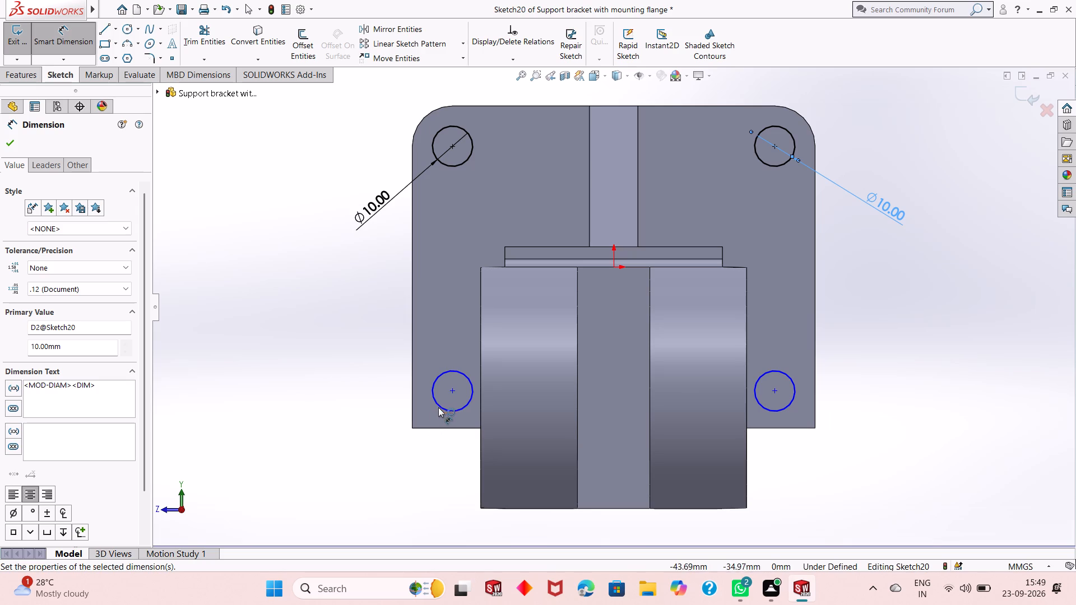
{"action": "left_click", "coordinate": [440, 405]}
{"action": "left_click", "coordinate": [334, 453]}
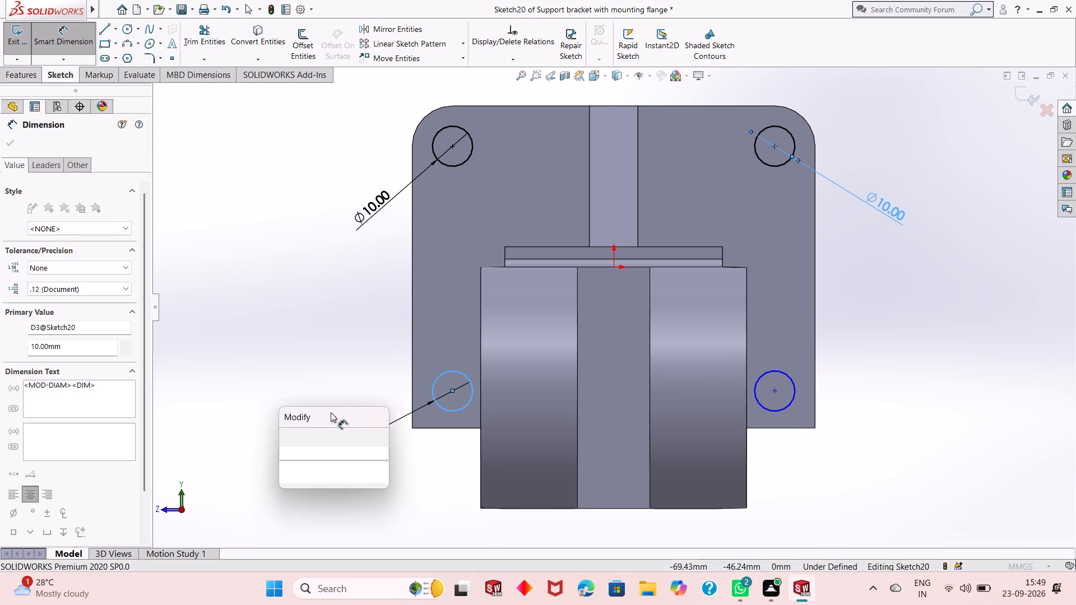
{"action": "left_click", "coordinate": [289, 438]}
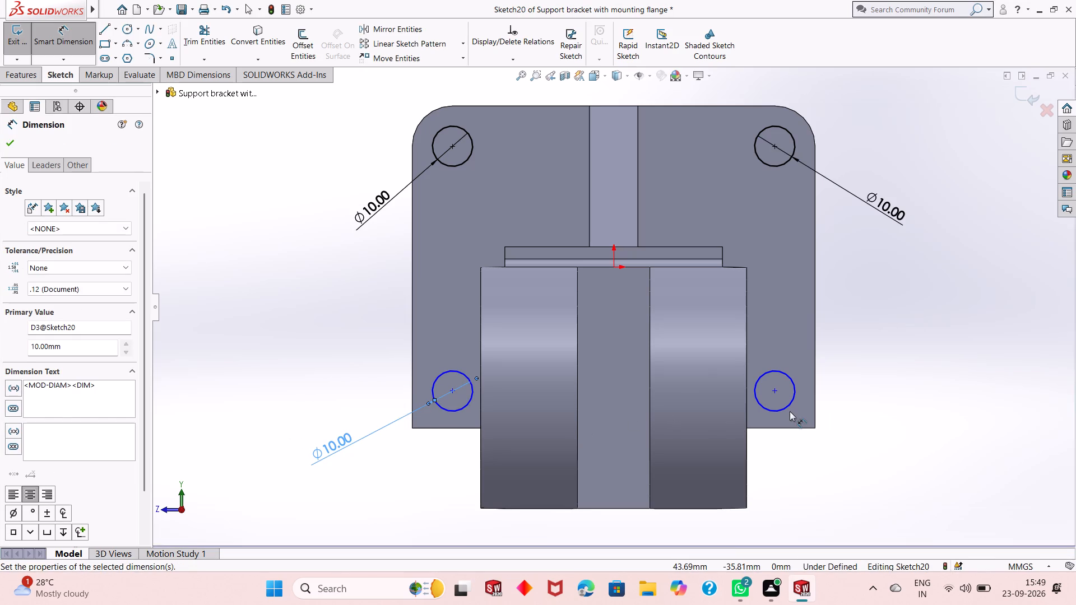
{"action": "left_click", "coordinate": [790, 400]}
{"action": "left_click", "coordinate": [982, 431]}
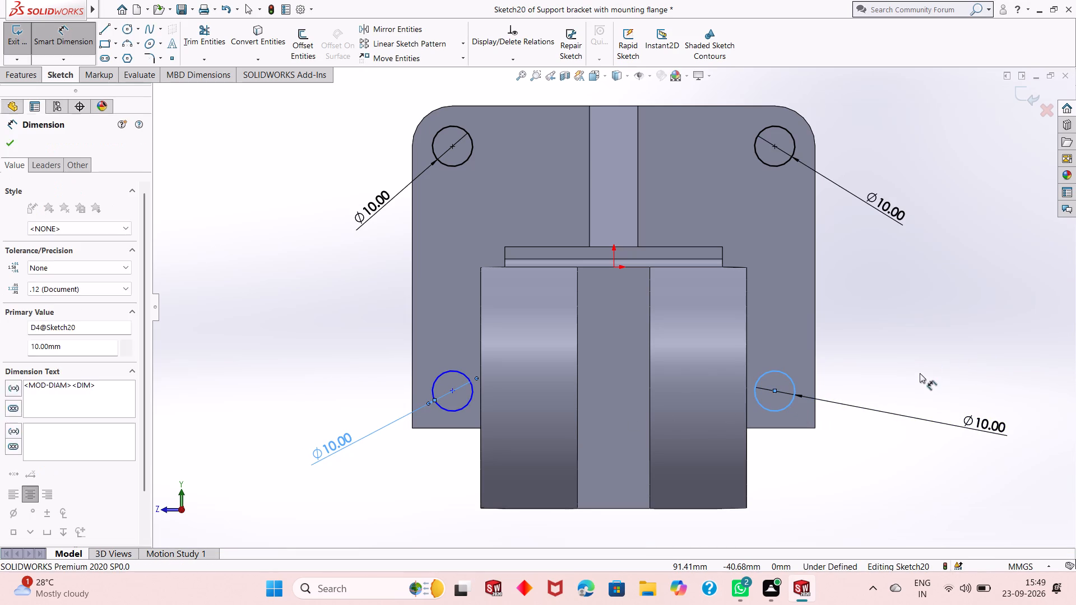
{"action": "left_click", "coordinate": [934, 411]}
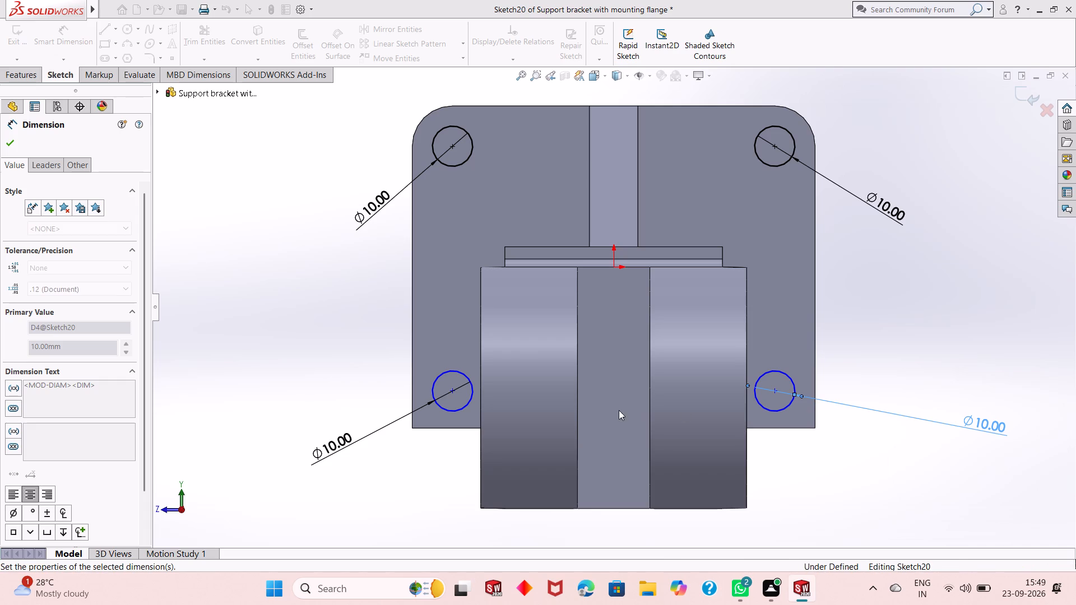
Dimension the lower-left circle's centre 10 mm above the plate's bottom edge.
{"action": "left_click", "coordinate": [450, 392]}
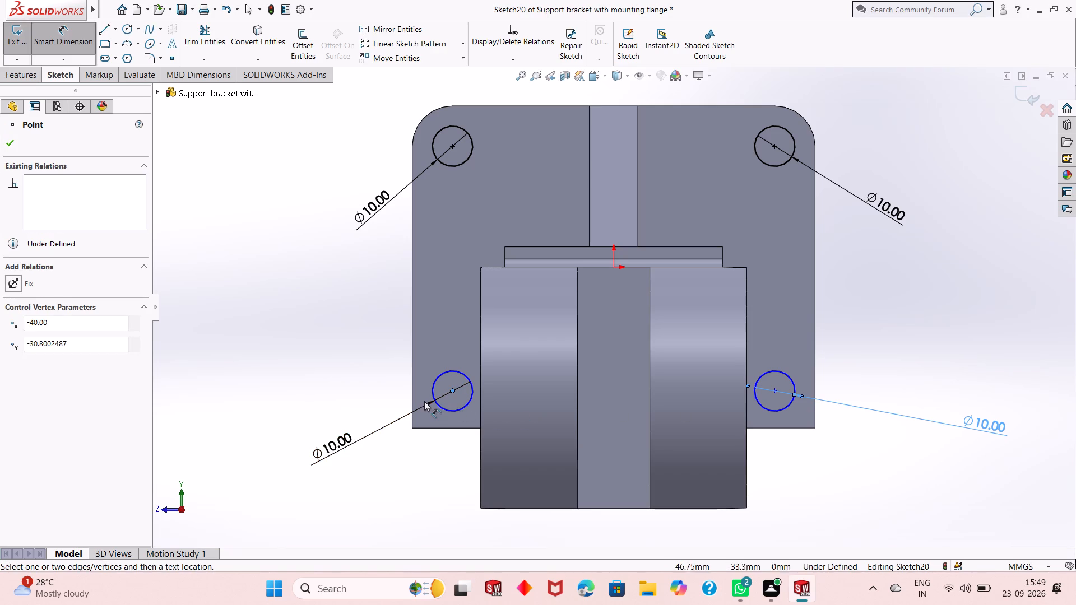
{"action": "left_click", "coordinate": [446, 429]}
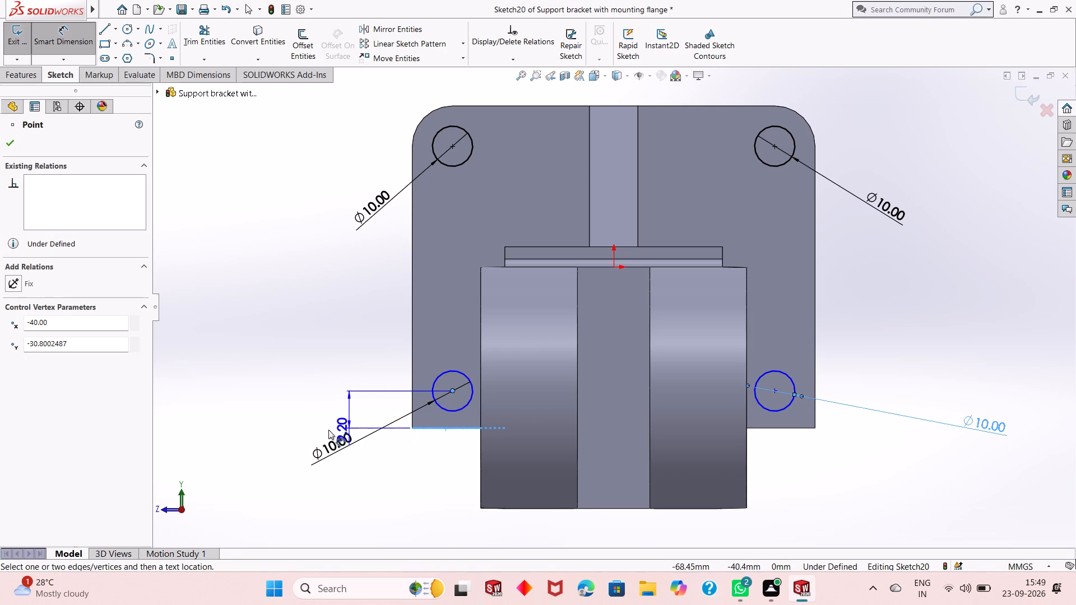
{"action": "left_click", "coordinate": [280, 427]}
{"action": "type", "text": "10"}
{"action": "key", "text": "Return"}
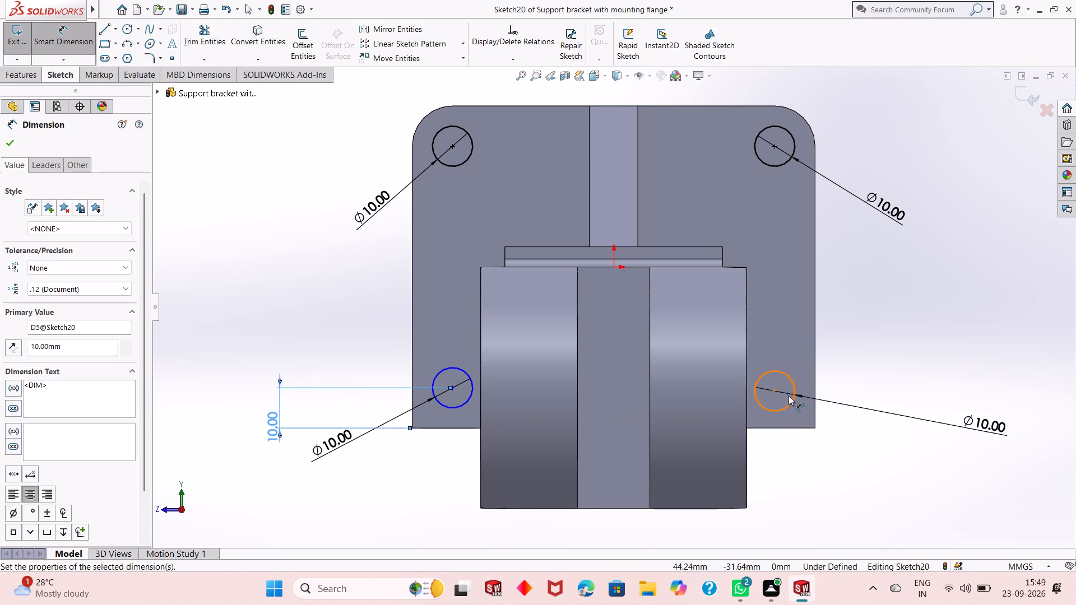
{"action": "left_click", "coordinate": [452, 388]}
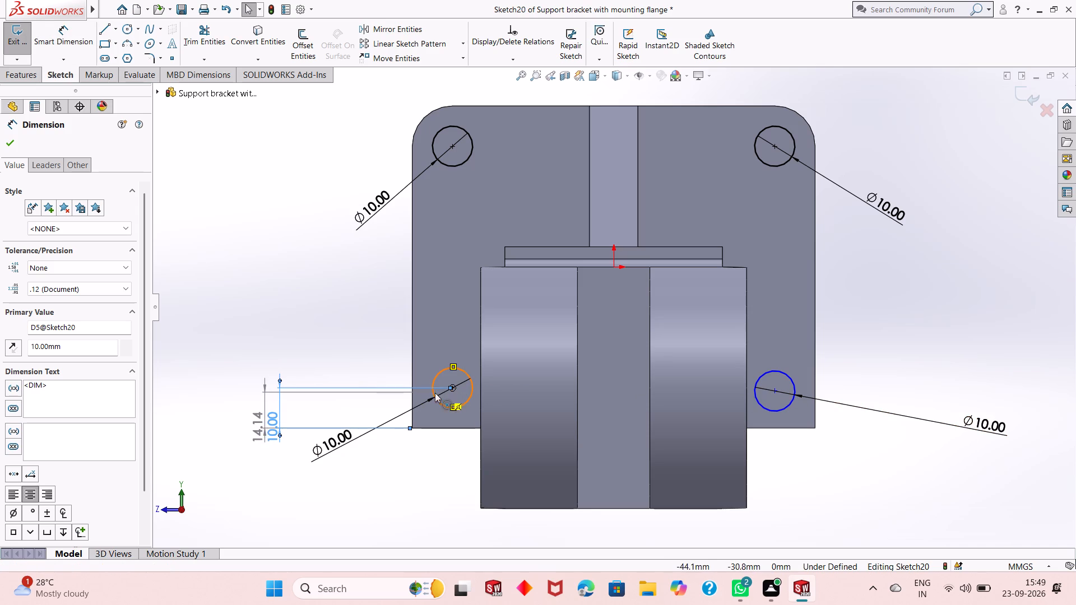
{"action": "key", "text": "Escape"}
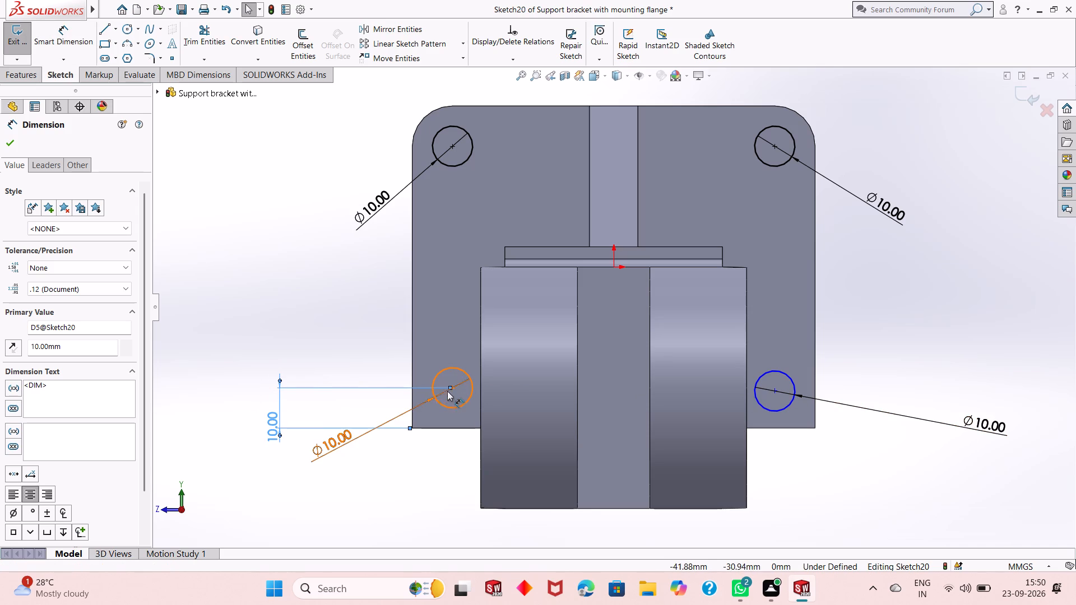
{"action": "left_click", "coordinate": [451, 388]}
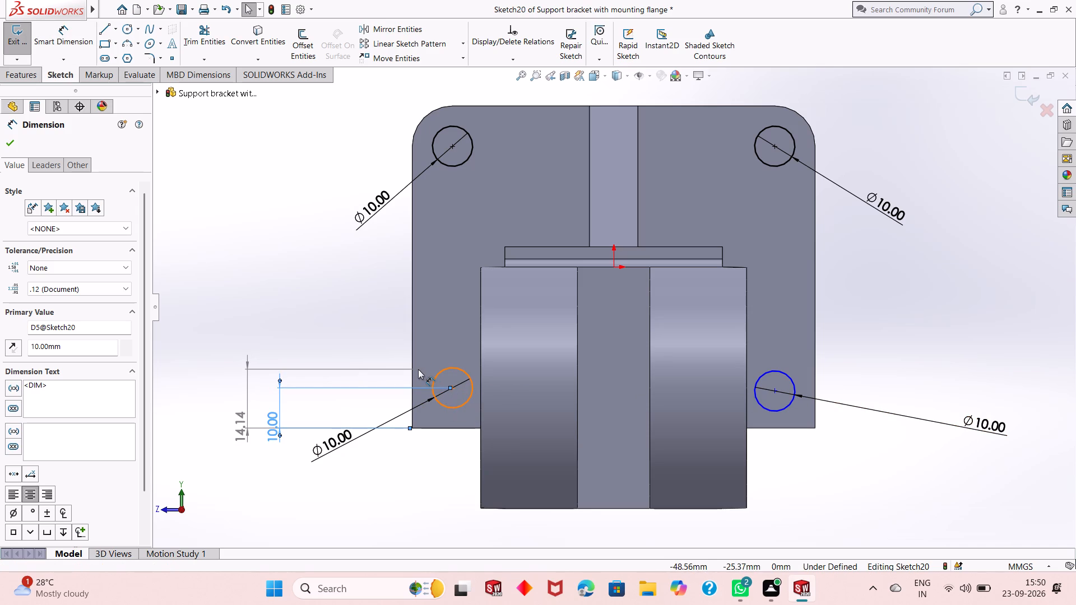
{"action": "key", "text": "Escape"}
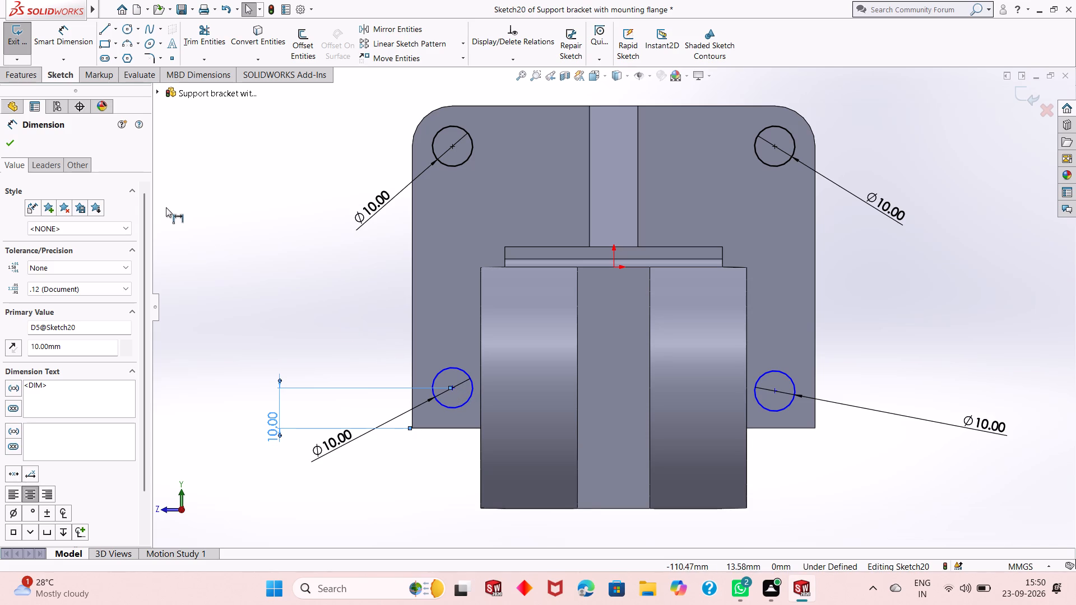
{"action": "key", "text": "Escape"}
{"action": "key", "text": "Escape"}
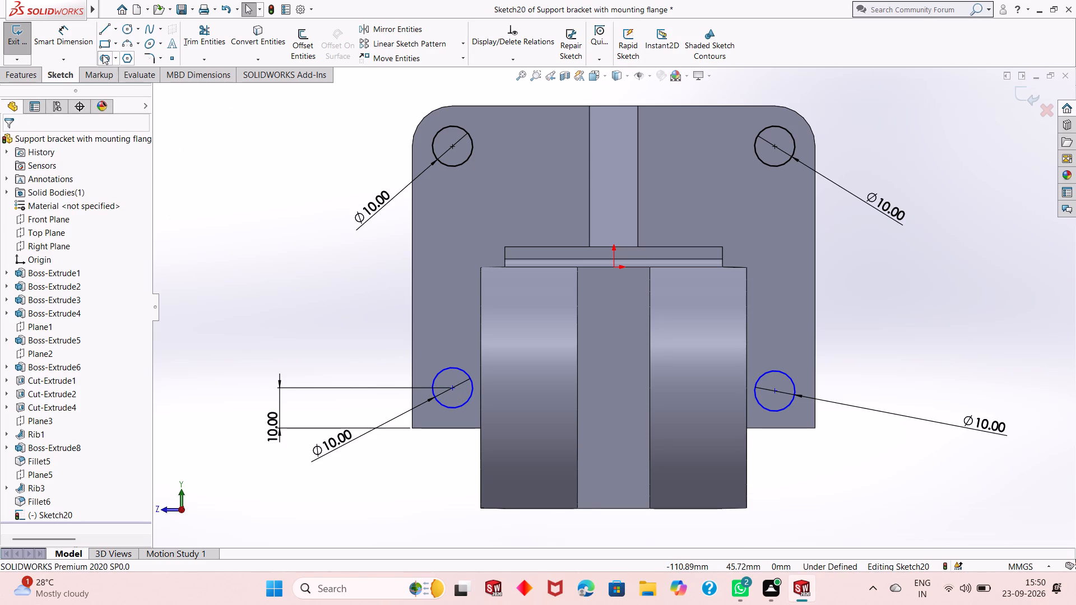
Dimension the lower-left circle's centre 10 mm from the plate's left edge.
{"action": "left_click", "coordinate": [77, 36]}
{"action": "scroll", "coordinate": [554, 468], "scroll_direction": "down", "scroll_amount": 4}
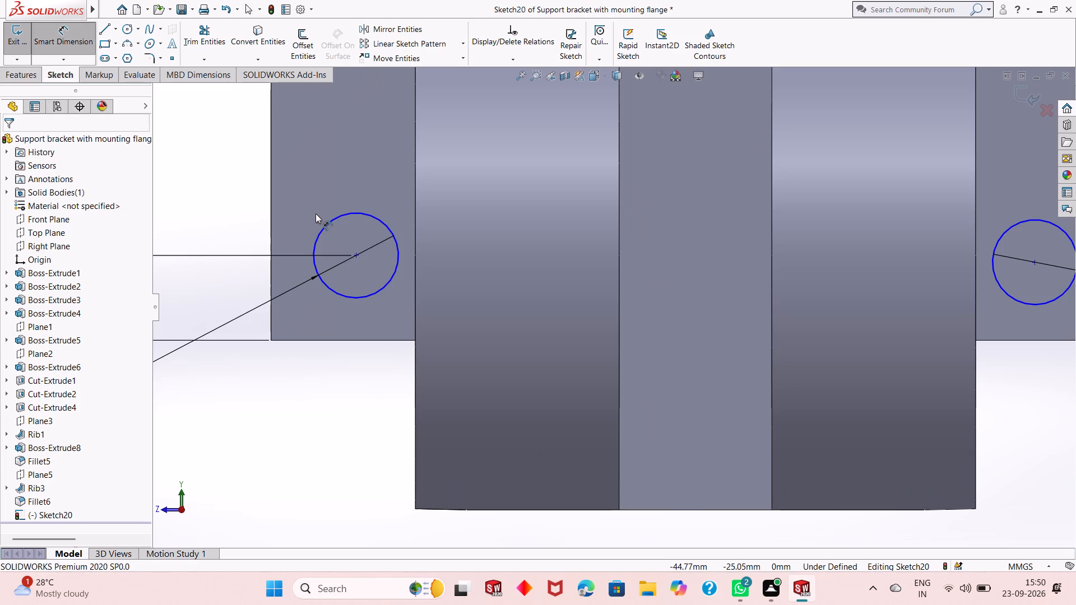
{"action": "left_click", "coordinate": [355, 255]}
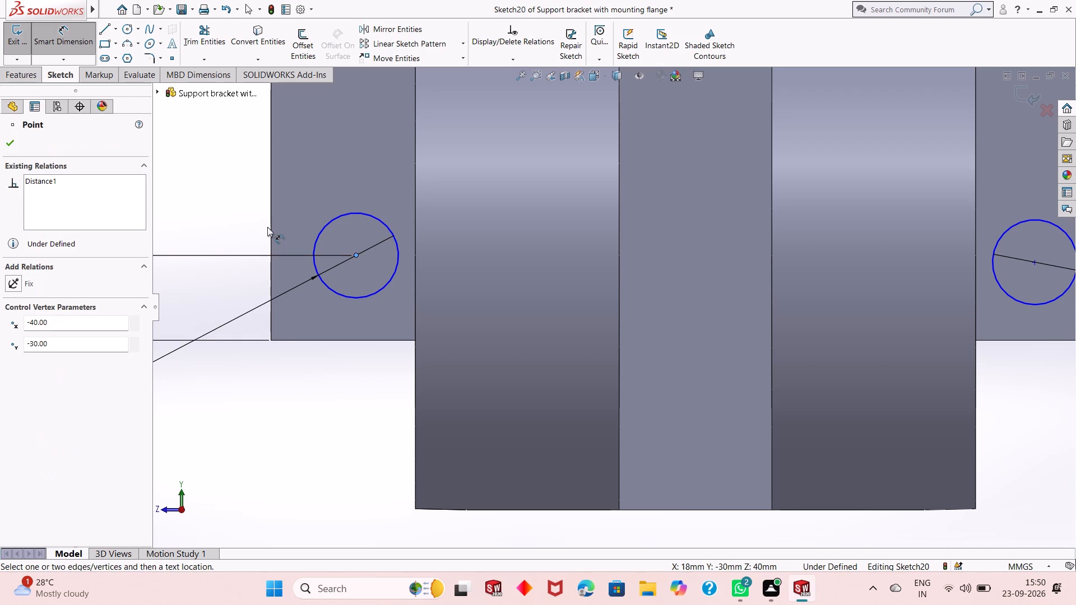
{"action": "left_click", "coordinate": [270, 222]}
{"action": "left_click", "coordinate": [291, 366]}
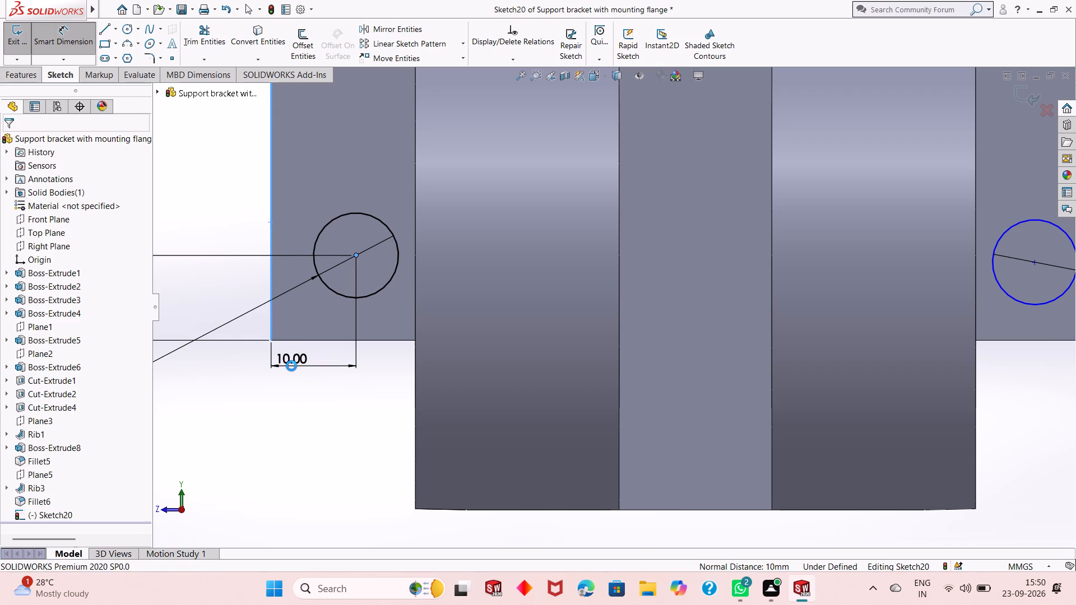
{"action": "left_click", "coordinate": [243, 348]}
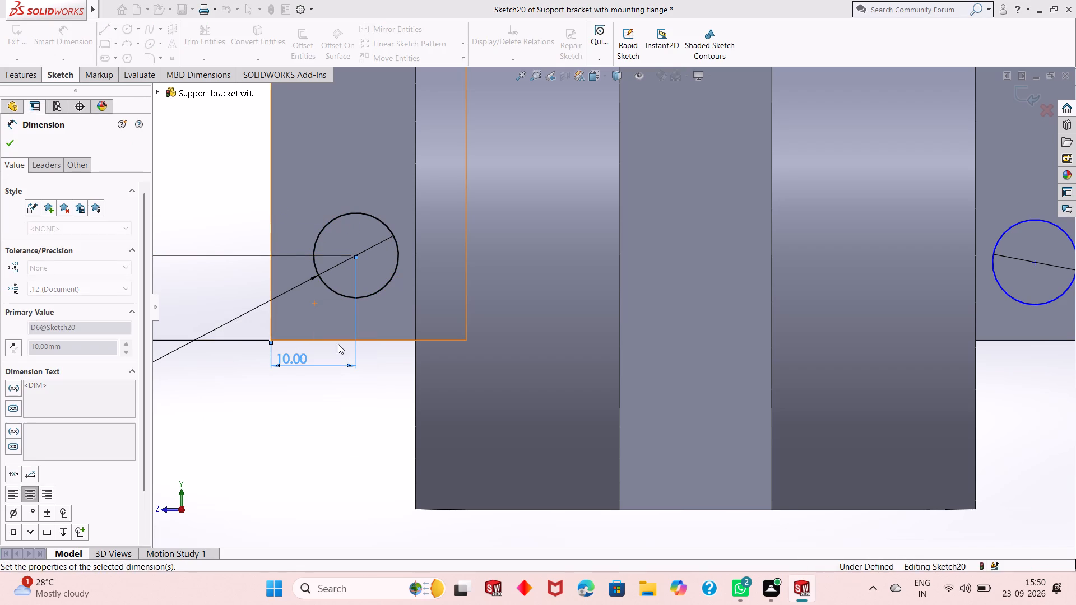
Dimension the lower-right circle's centre 10 mm from the plate's right edge.
{"action": "scroll", "coordinate": [335, 341], "scroll_direction": "up", "scroll_amount": 7}
{"action": "scroll", "coordinate": [831, 279], "scroll_direction": "down", "scroll_amount": 3}
{"action": "scroll", "coordinate": [721, 298], "scroll_direction": "down", "scroll_amount": 2}
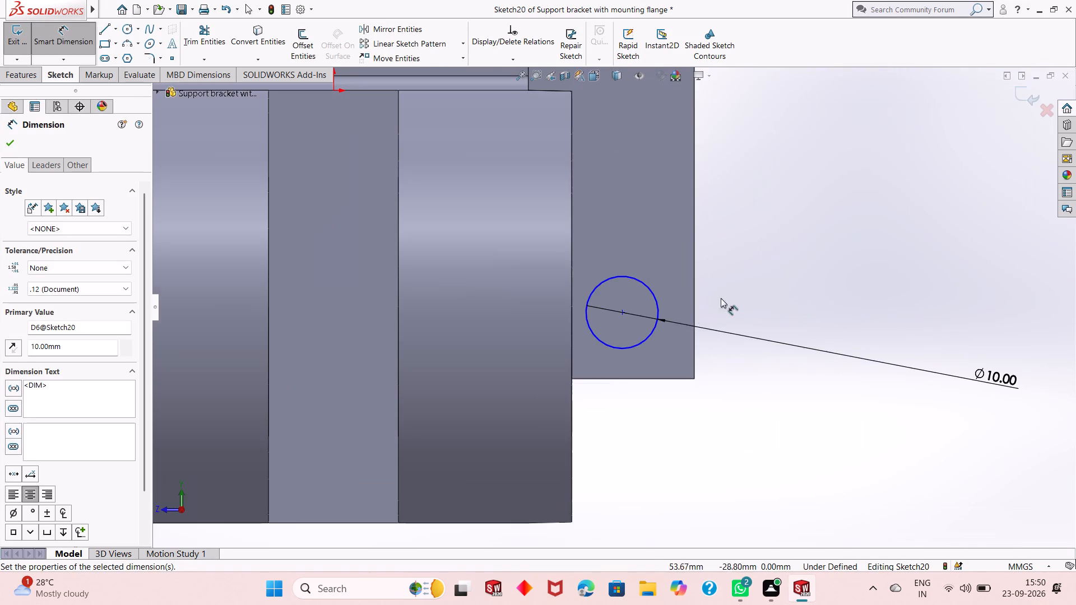
{"action": "left_click", "coordinate": [622, 314]}
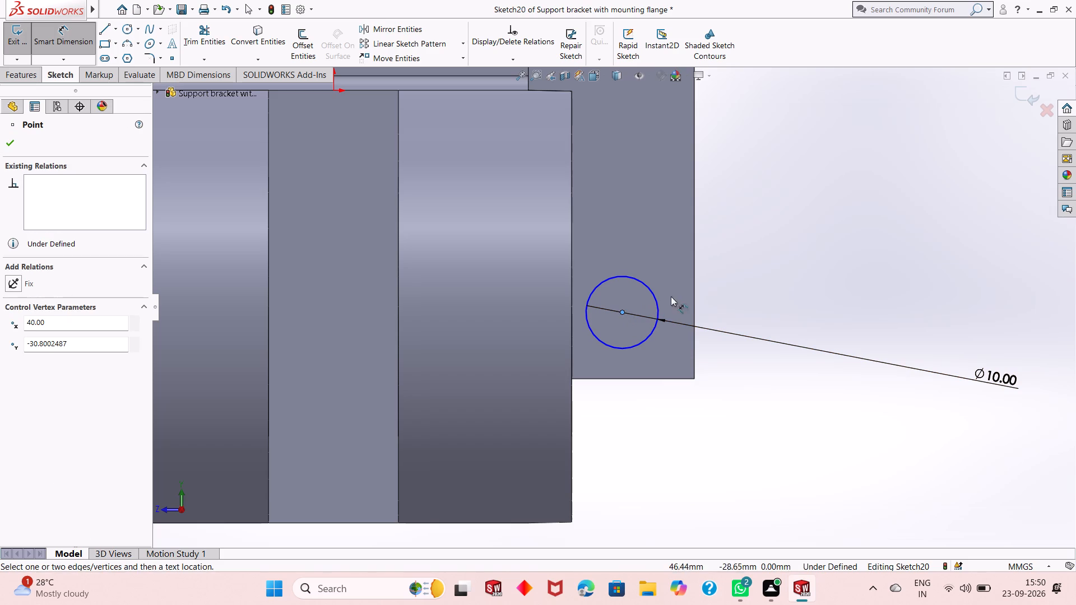
{"action": "left_click", "coordinate": [694, 281]}
{"action": "left_click", "coordinate": [683, 426]}
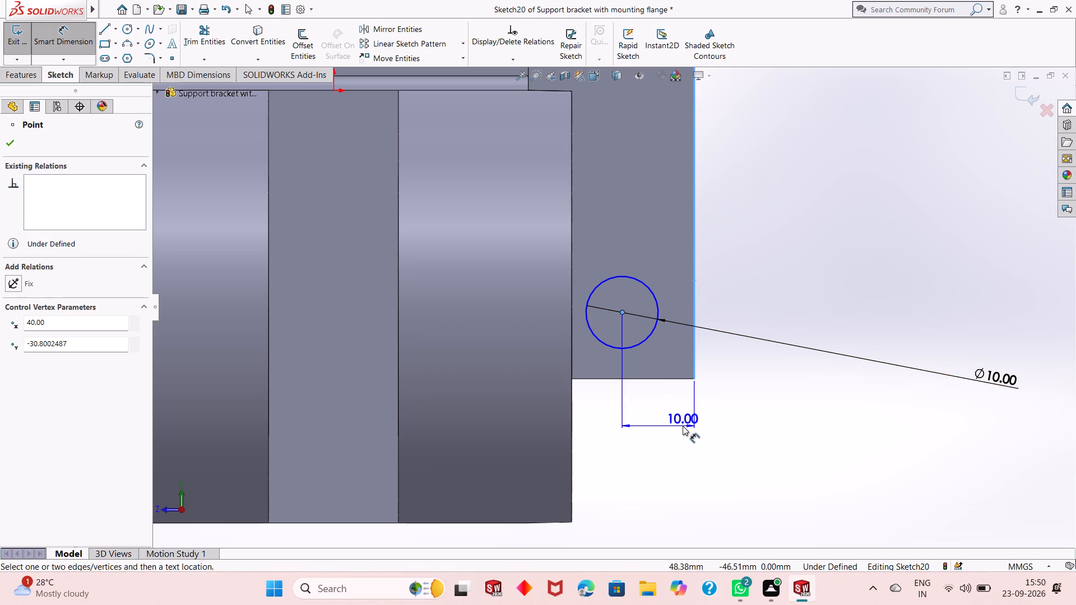
{"action": "left_click", "coordinate": [638, 409]}
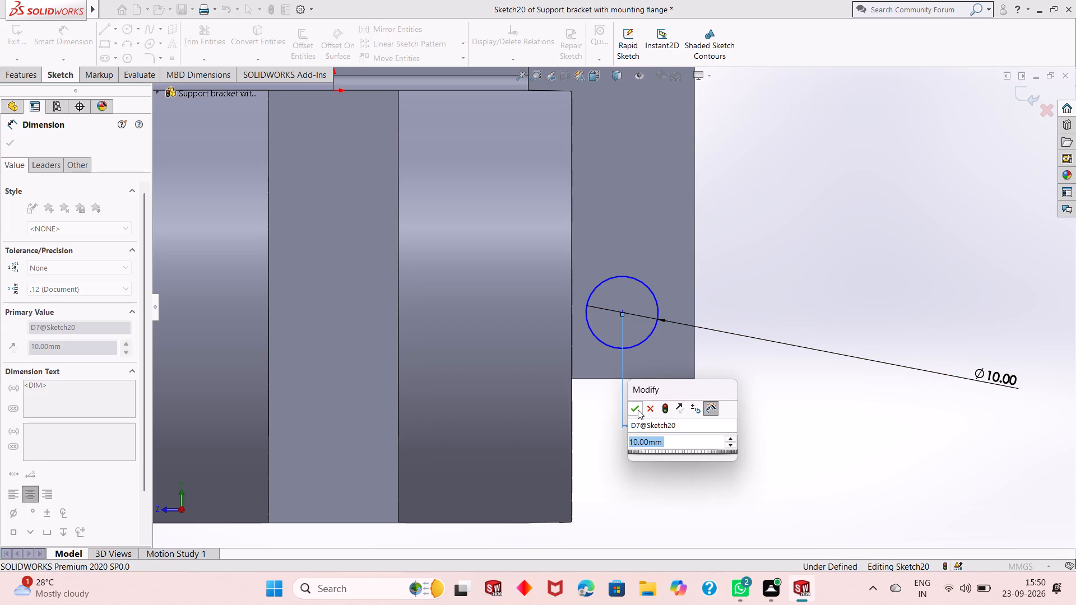
Dimension the lower-right circle's centre 10 mm above the plate's bottom edge and end dimensioning.
{"action": "left_click", "coordinate": [621, 311]}
{"action": "left_click", "coordinate": [643, 379]}
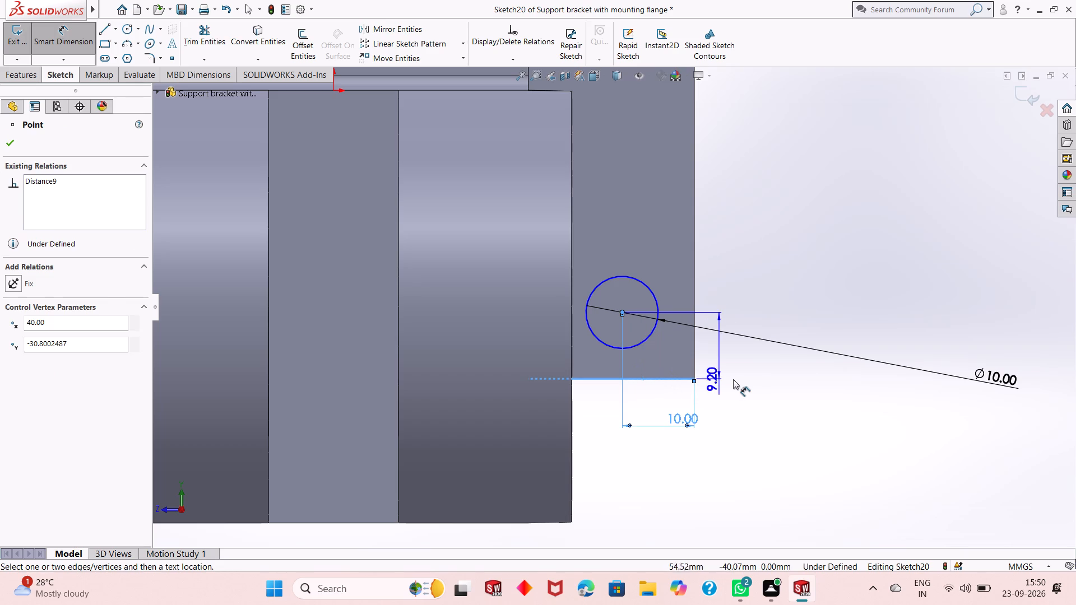
{"action": "left_click", "coordinate": [753, 379]}
{"action": "type", "text": "10"}
{"action": "key", "text": "Return"}
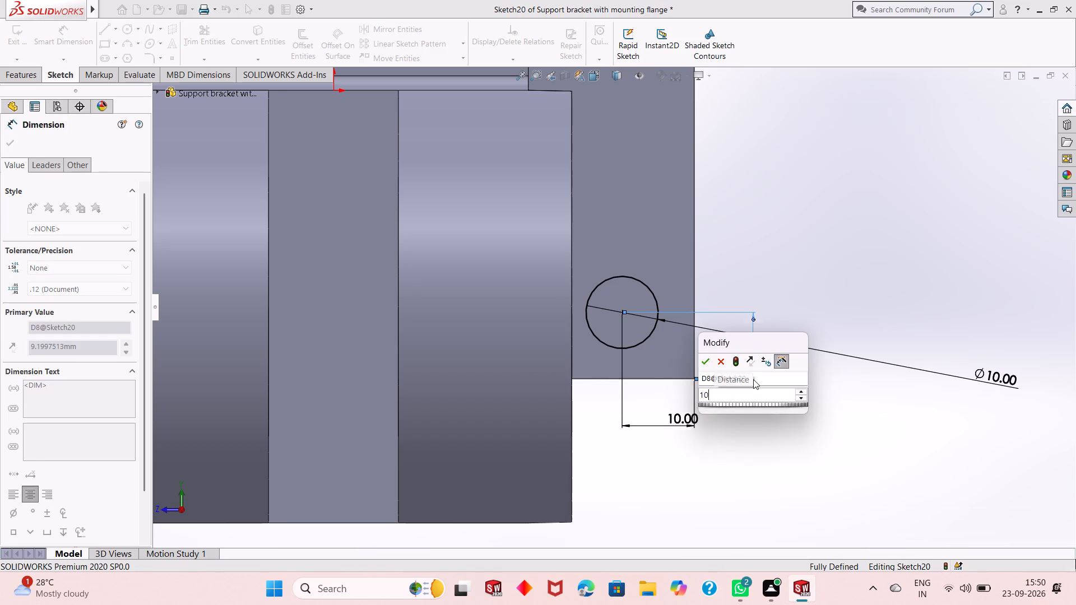
{"action": "right_click", "coordinate": [774, 372]}
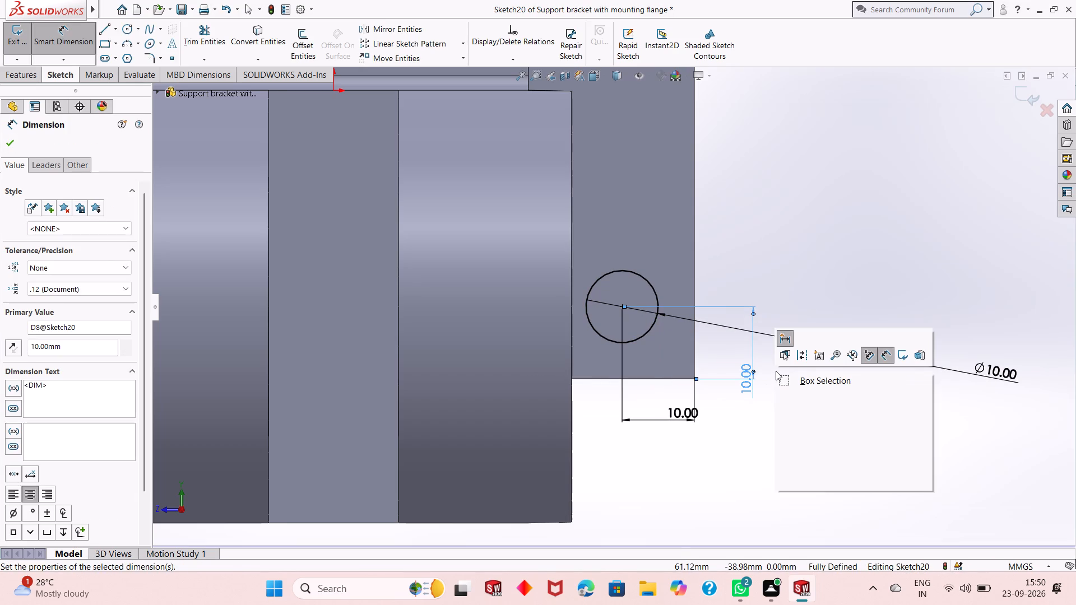
{"action": "left_click", "coordinate": [795, 403]}
{"action": "scroll", "coordinate": [616, 382], "scroll_direction": "up", "scroll_amount": 4}
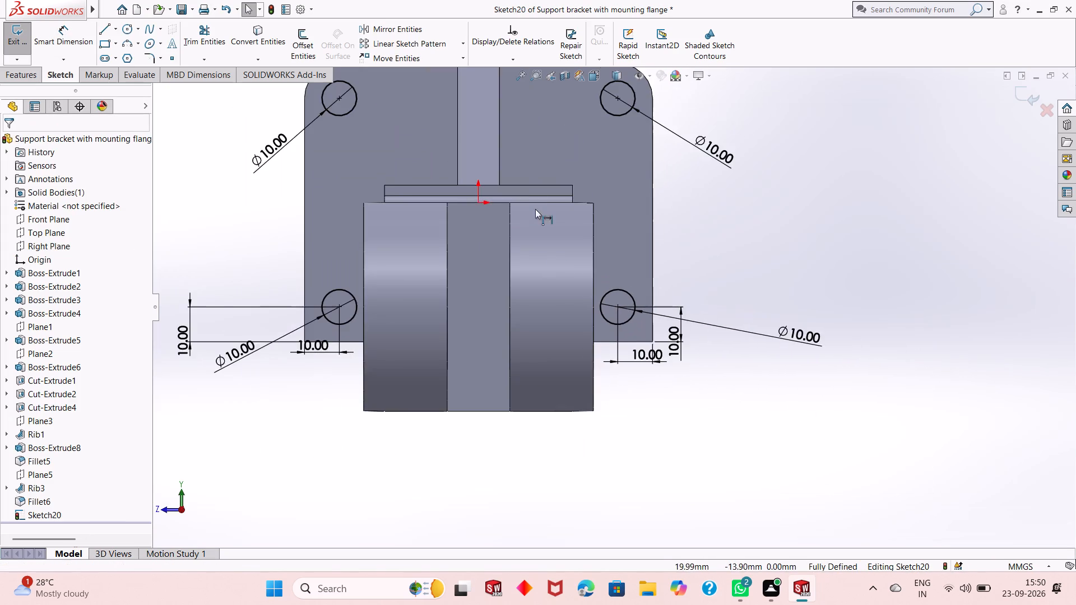
Cut the four circles into the mounting plate with a blind extruded cut.
{"action": "scroll", "coordinate": [527, 180], "scroll_direction": "up", "scroll_amount": 1}
{"action": "scroll", "coordinate": [527, 166], "scroll_direction": "down", "scroll_amount": 2}
{"action": "scroll", "coordinate": [527, 164], "scroll_direction": "up", "scroll_amount": 2}
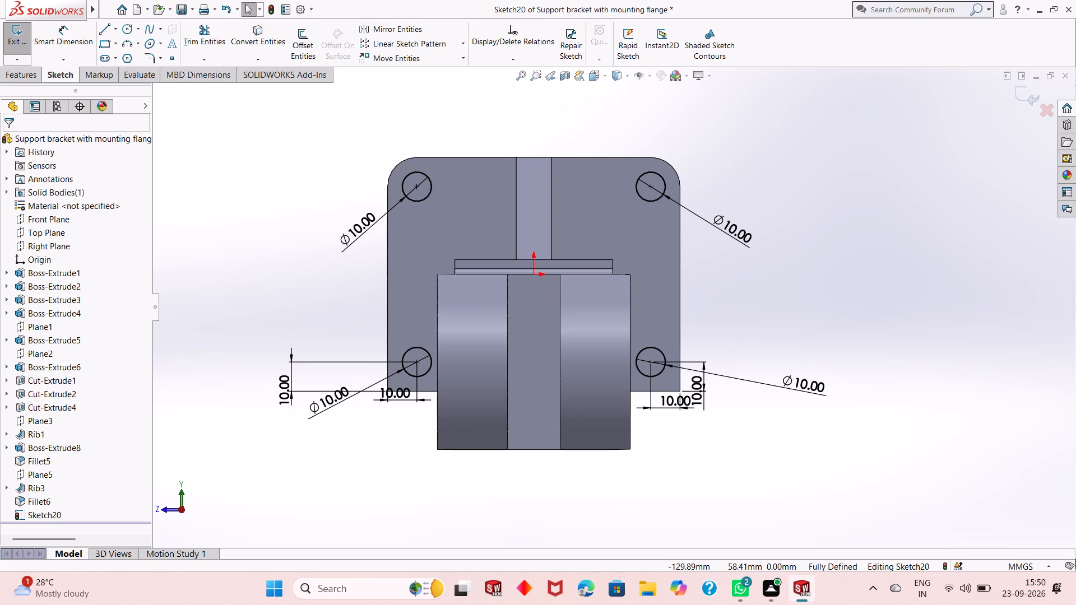
{"action": "left_click", "coordinate": [10, 76]}
{"action": "left_click", "coordinate": [192, 37]}
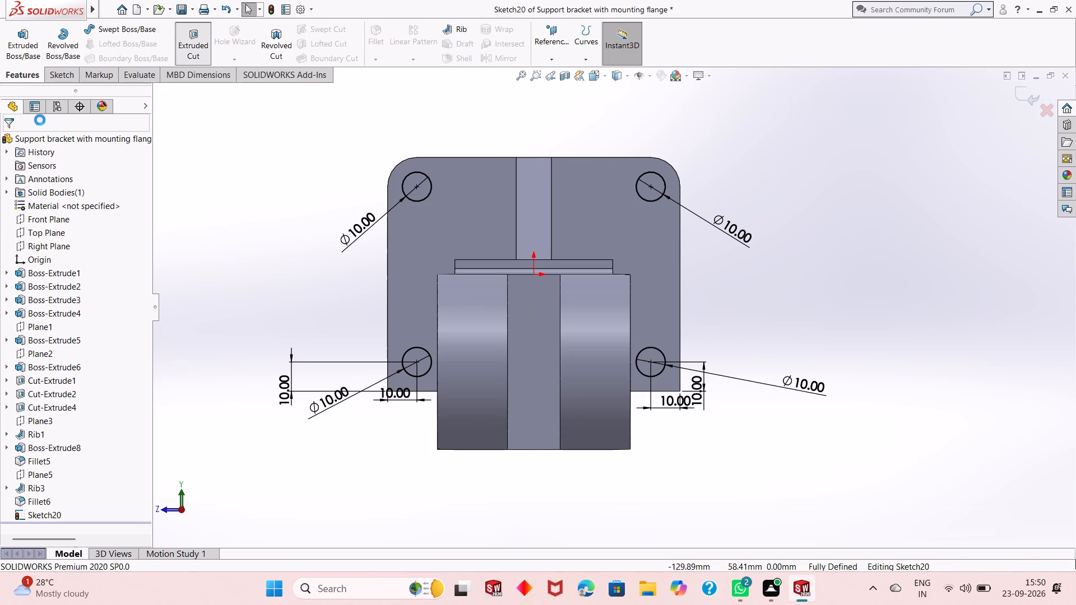
{"action": "left_click", "coordinate": [11, 145]}
{"action": "left_click", "coordinate": [280, 187]}
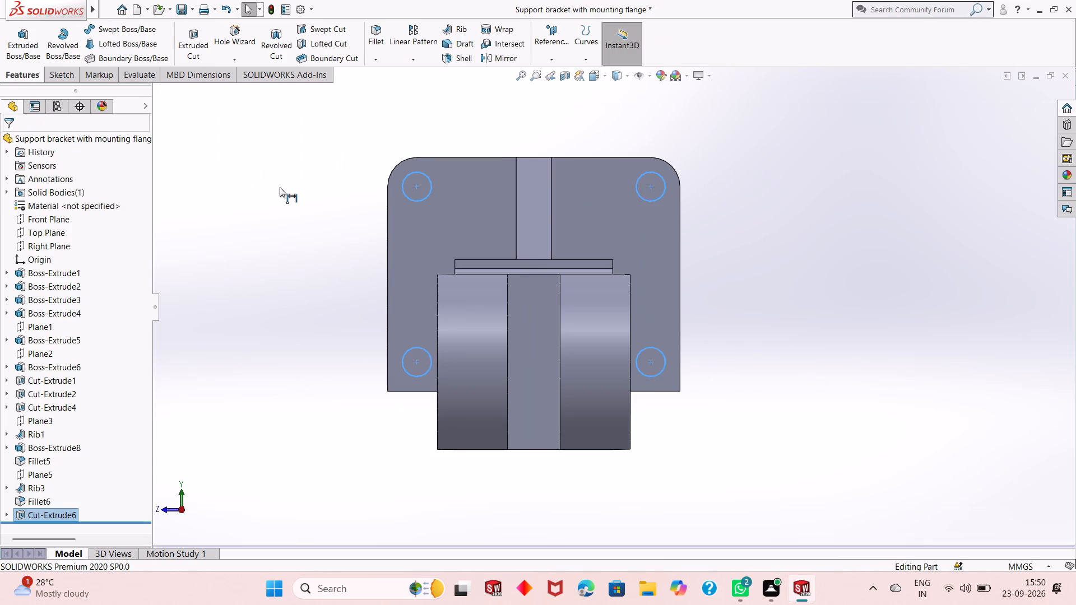
Change the mounting-hole cut's end condition to Through All.
{"action": "middle_click_drag", "start_coordinate": [470, 226], "coordinate": [511, 220]}
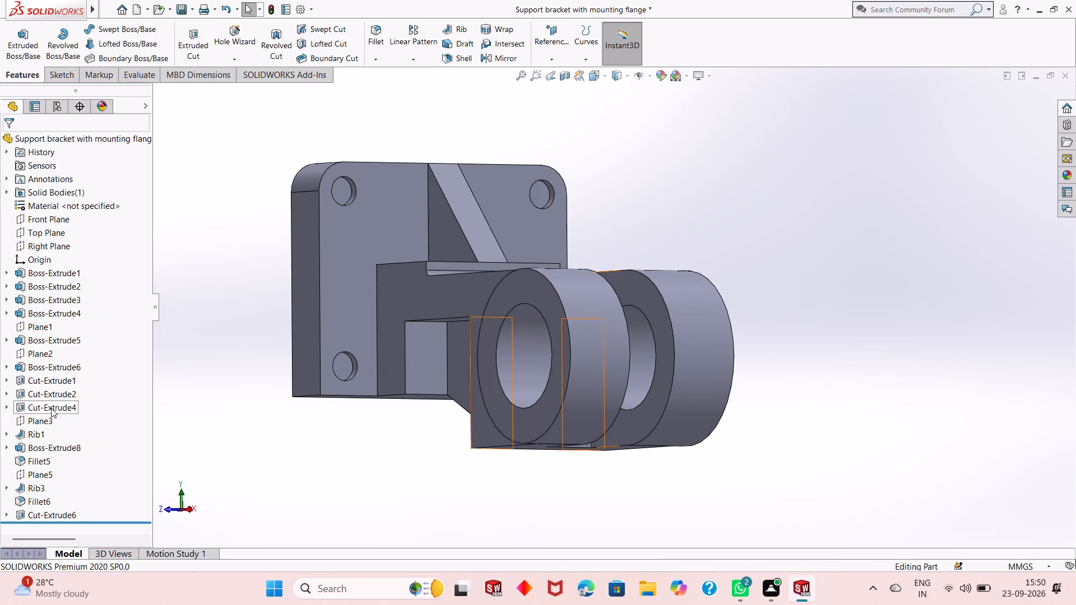
{"action": "left_click", "coordinate": [55, 519]}
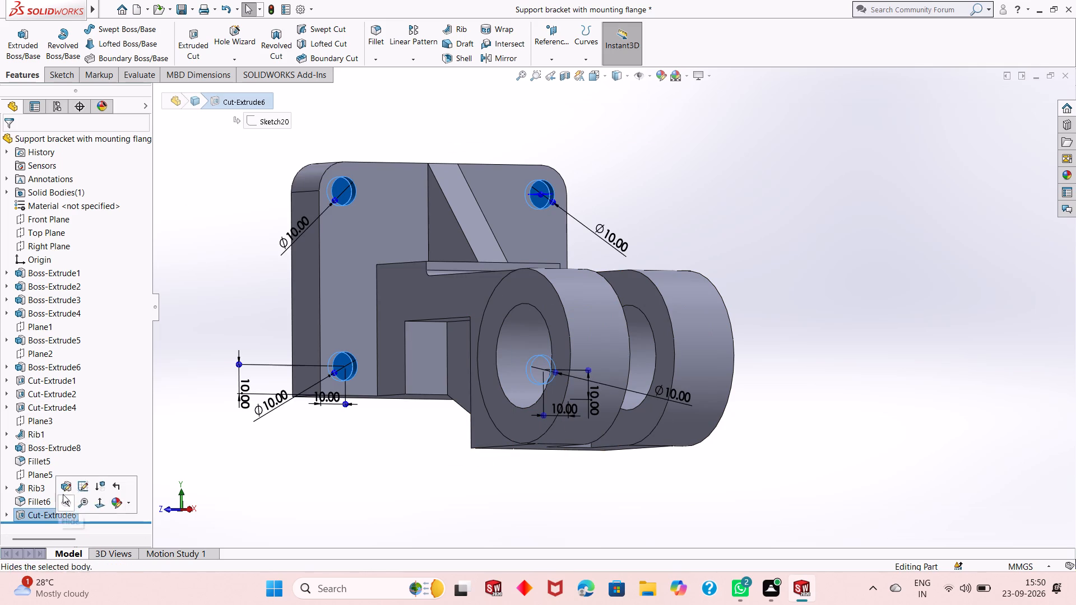
{"action": "left_click", "coordinate": [64, 490]}
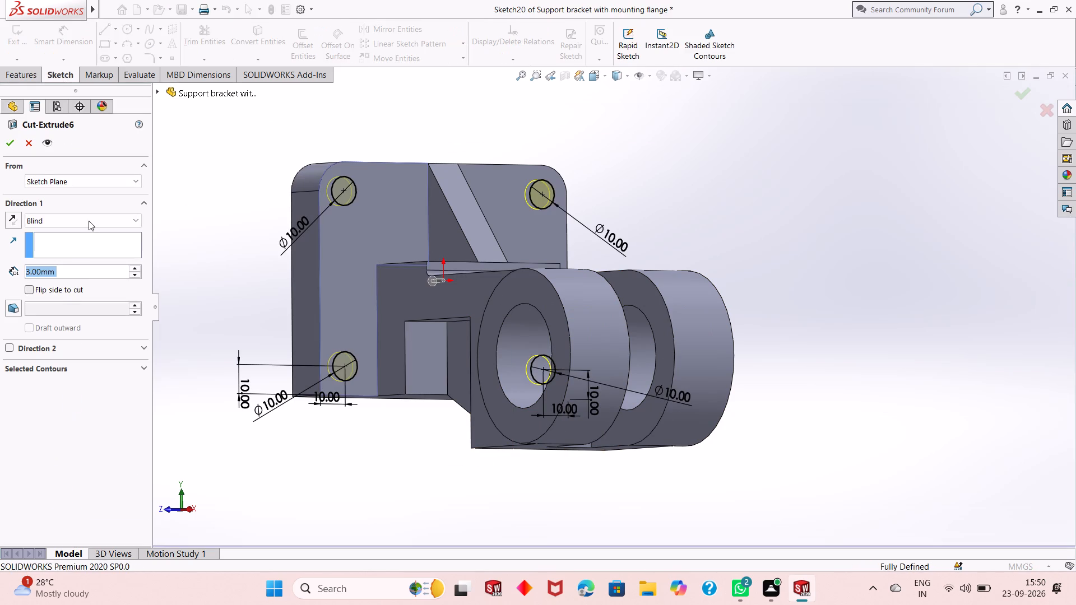
{"action": "left_click", "coordinate": [89, 221]}
{"action": "left_click", "coordinate": [90, 241]}
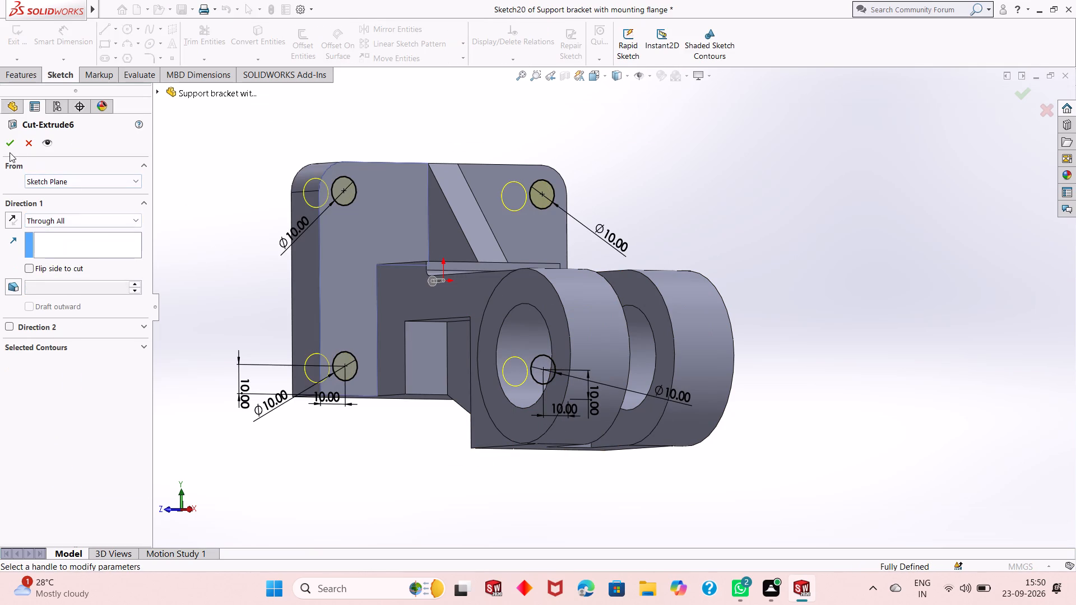
{"action": "left_click", "coordinate": [7, 145]}
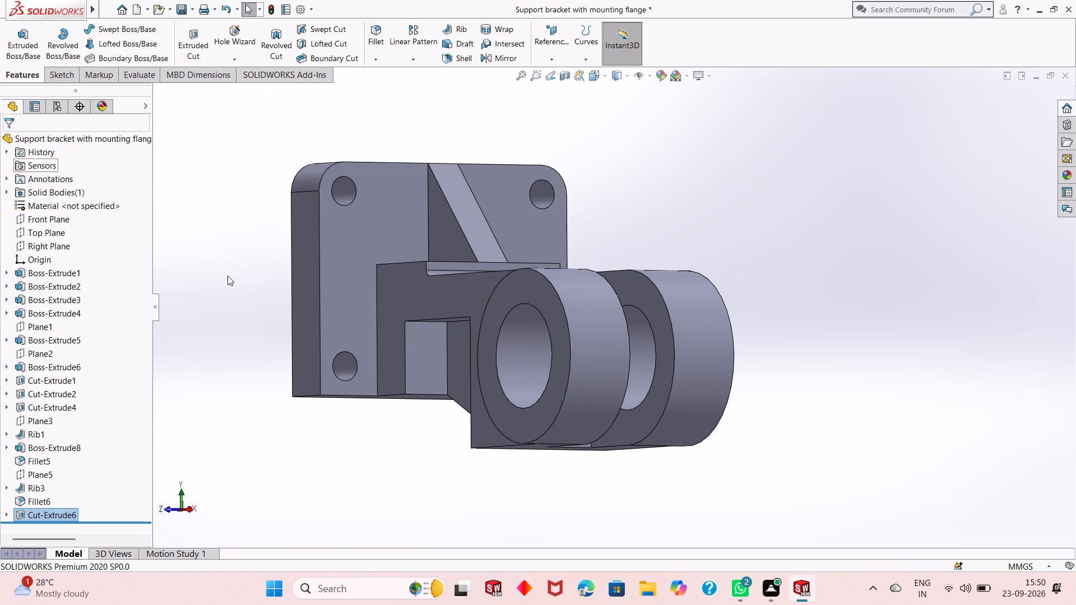
{"action": "left_click", "coordinate": [228, 276]}
Start a sketch on the bracket arm's flat side face, next to the mounting plate, and view it face-on.
{"action": "middle_click", "coordinate": [384, 268]}
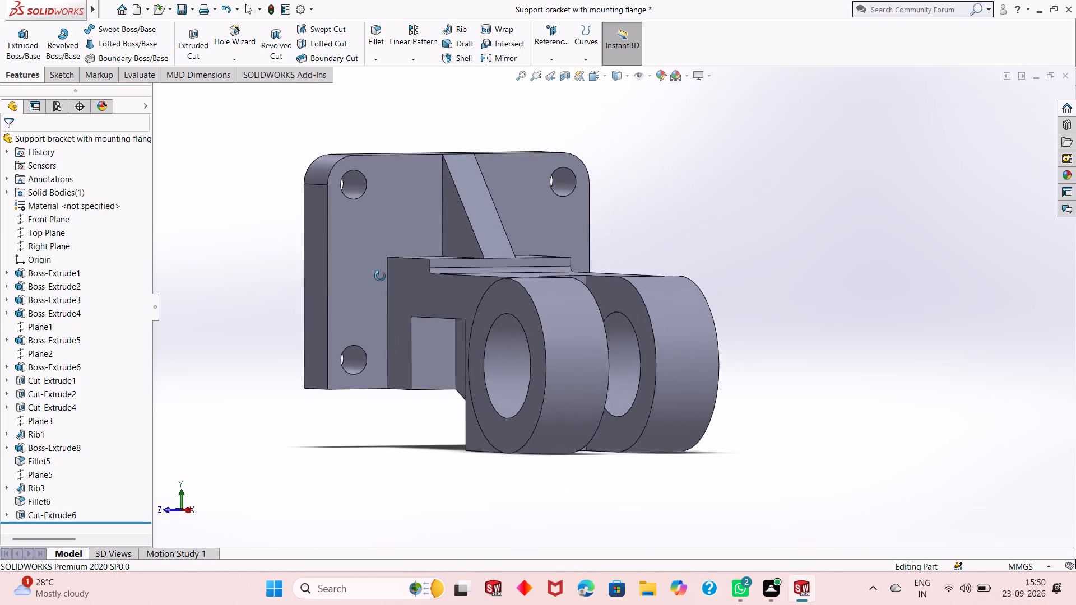
{"action": "scroll", "coordinate": [386, 272], "scroll_direction": "up", "scroll_amount": 1}
{"action": "scroll", "coordinate": [500, 239], "scroll_direction": "down", "scroll_amount": 1}
{"action": "middle_click_drag", "start_coordinate": [481, 278], "coordinate": [488, 278]}
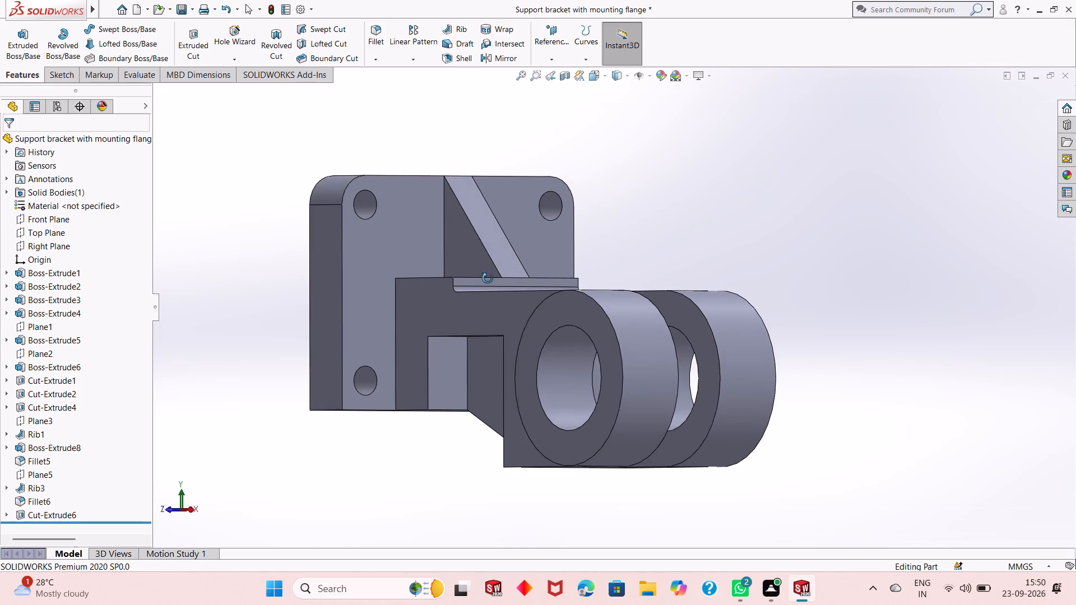
{"action": "middle_click_drag", "start_coordinate": [488, 278], "coordinate": [516, 288]}
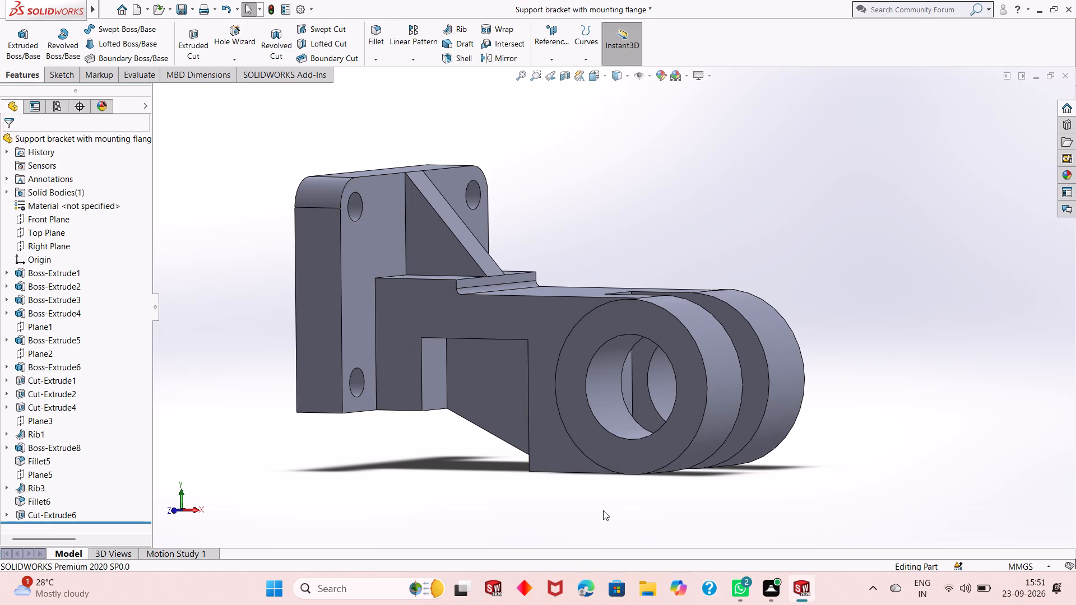
{"action": "middle_click_drag", "start_coordinate": [602, 510], "coordinate": [632, 513]}
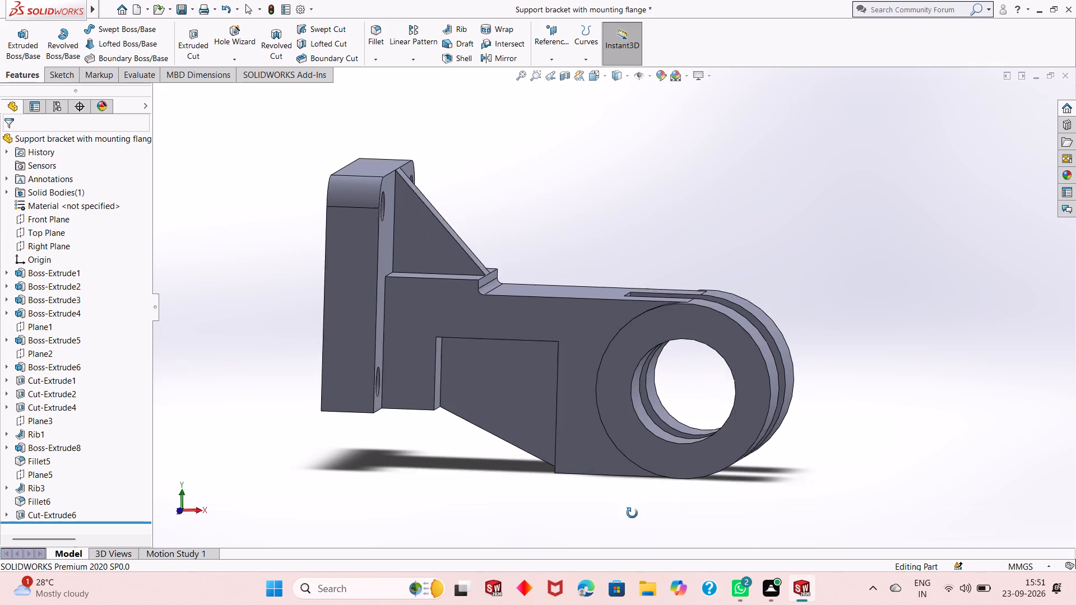
{"action": "middle_click_drag", "start_coordinate": [632, 513], "coordinate": [625, 519]}
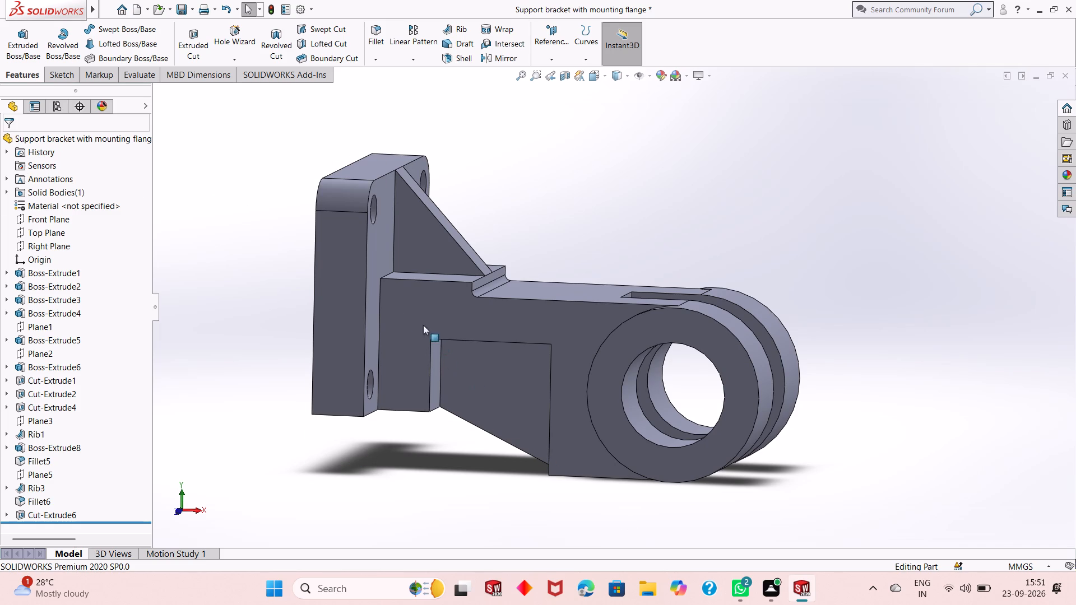
{"action": "left_click", "coordinate": [402, 310]}
{"action": "left_click", "coordinate": [453, 277]}
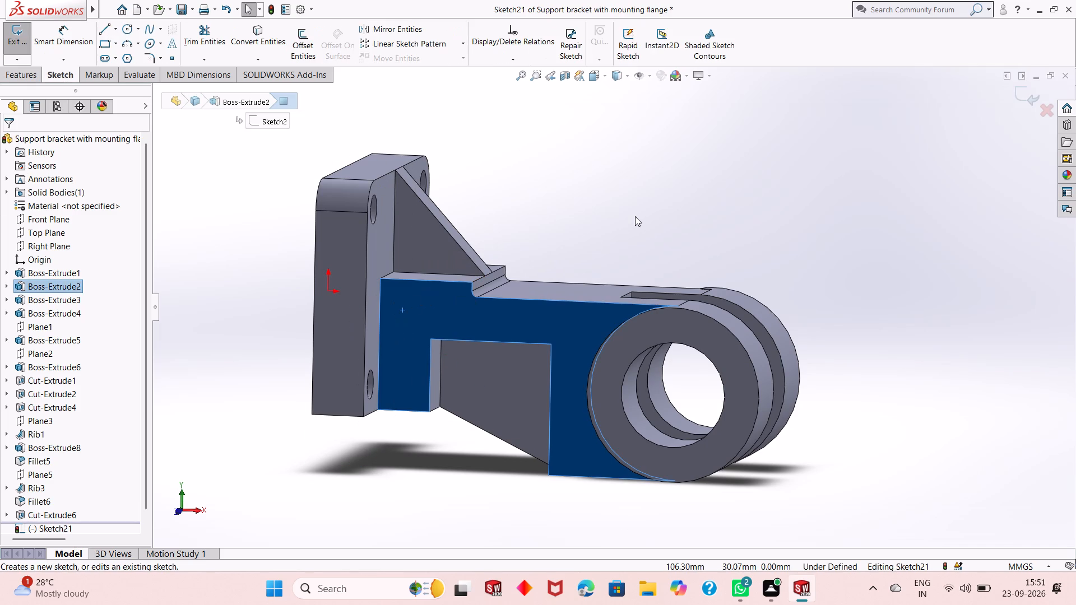
{"action": "key", "text": "ctrl+8"}
{"action": "key", "text": "Escape"}
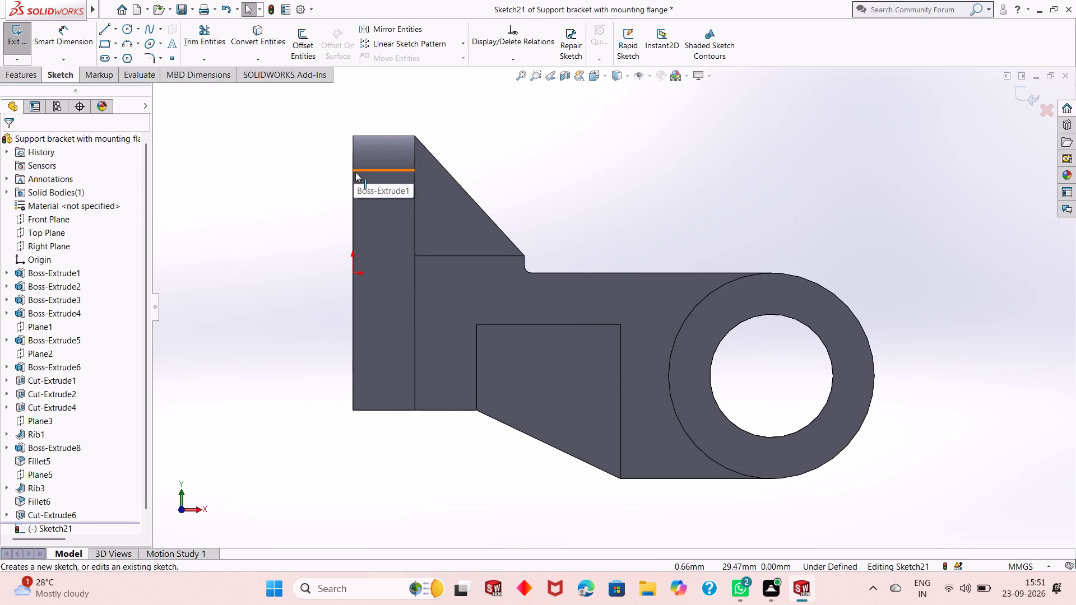
Sketch a corner rectangle about 8 mm by 4 mm on the arm's side face, between the plate and the recessed area.
{"action": "left_click", "coordinate": [110, 44]}
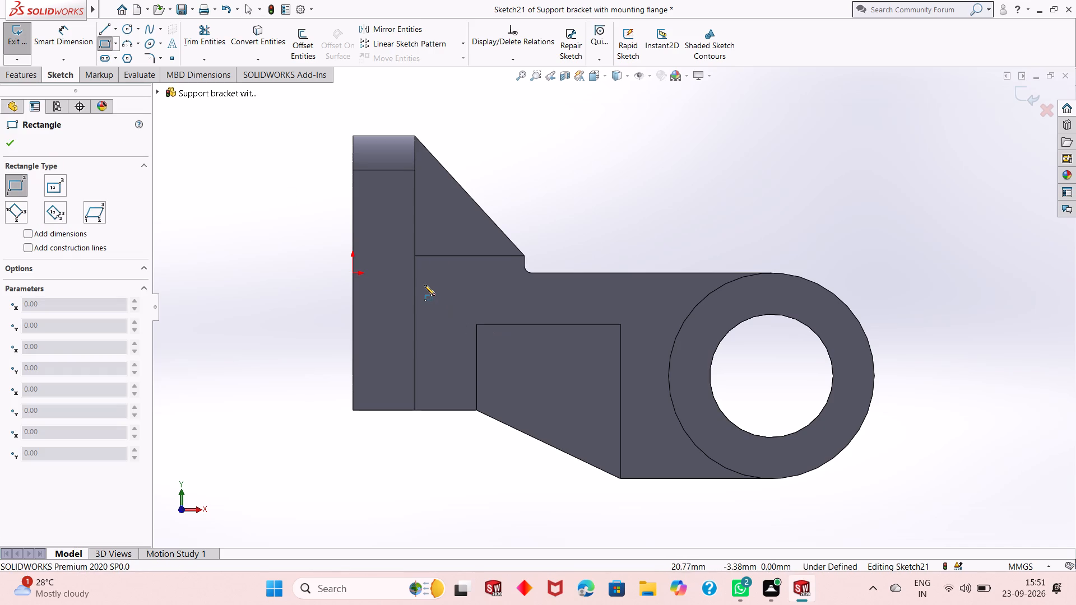
{"action": "left_click", "coordinate": [427, 285]}
{"action": "left_click", "coordinate": [454, 299]}
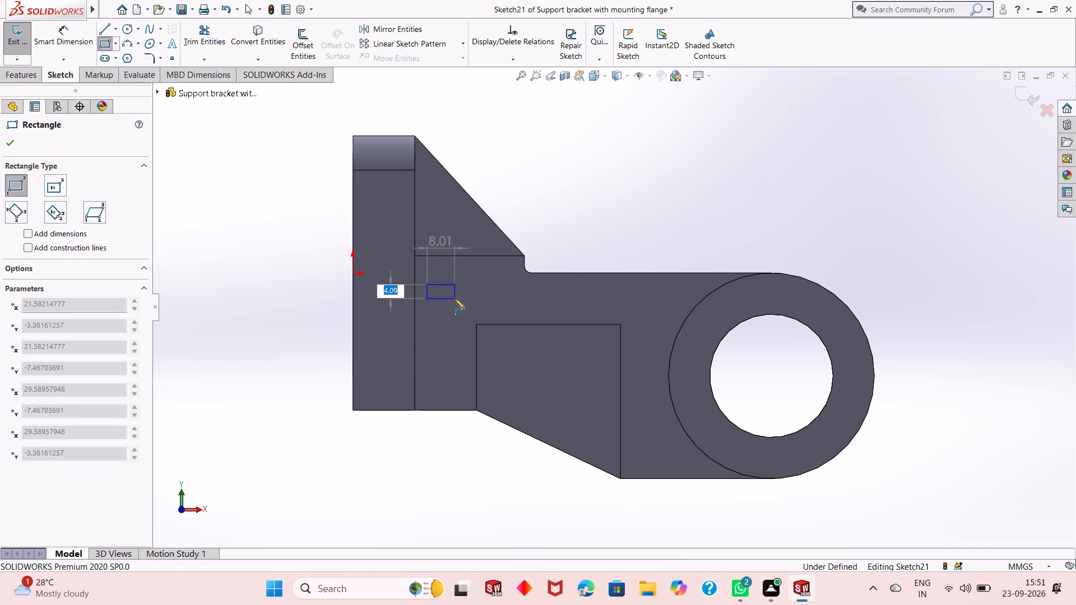
{"action": "right_click", "coordinate": [455, 299]}
{"action": "left_click", "coordinate": [488, 306]}
Dimension the rectangle's upper edge 6 mm below the raised step's top edge.
{"action": "scroll", "coordinate": [442, 280], "scroll_direction": "down", "scroll_amount": 2}
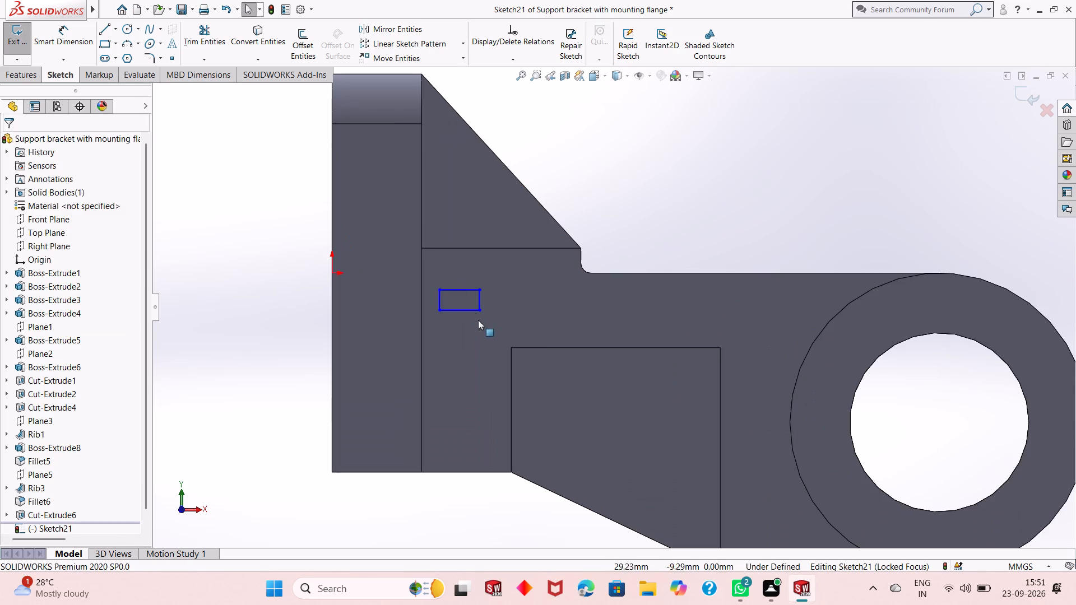
{"action": "scroll", "coordinate": [493, 315], "scroll_direction": "down", "scroll_amount": 1}
{"action": "left_click", "coordinate": [47, 38]}
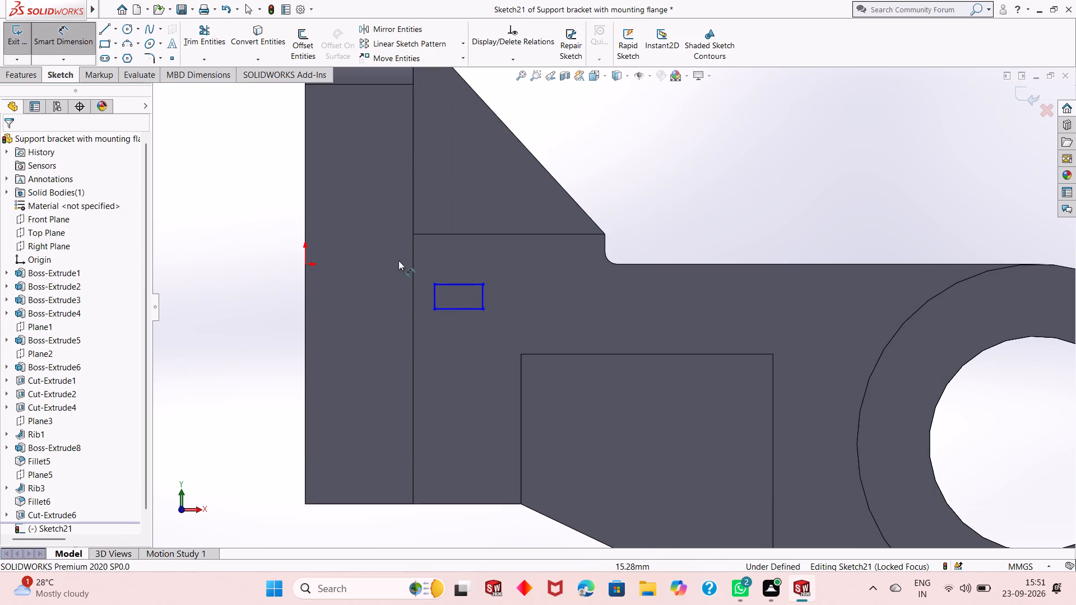
{"action": "left_click", "coordinate": [444, 282]}
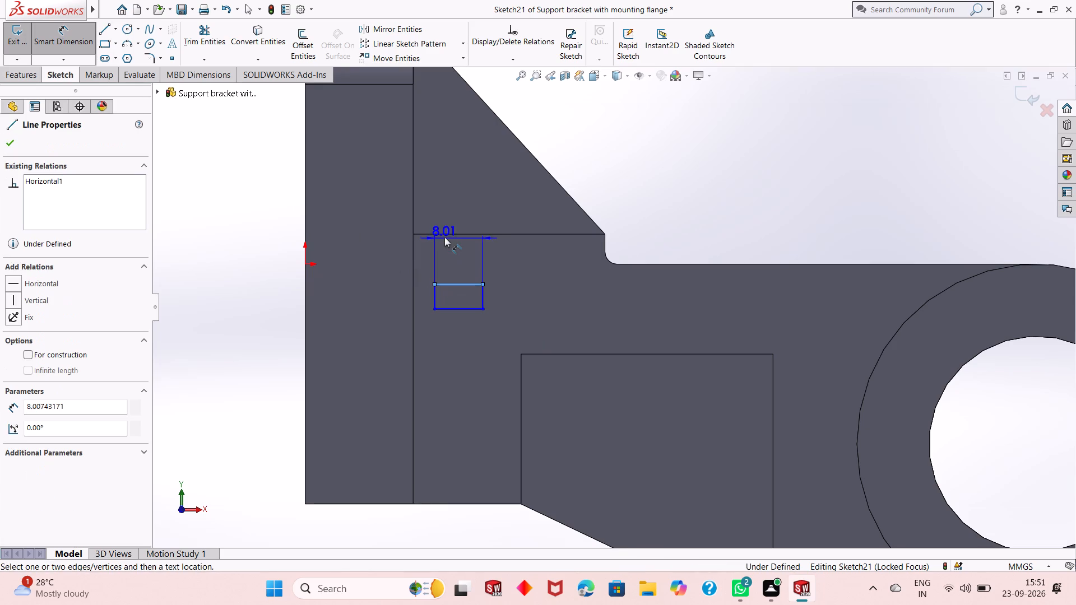
{"action": "left_click", "coordinate": [444, 235]}
{"action": "left_click", "coordinate": [257, 251]}
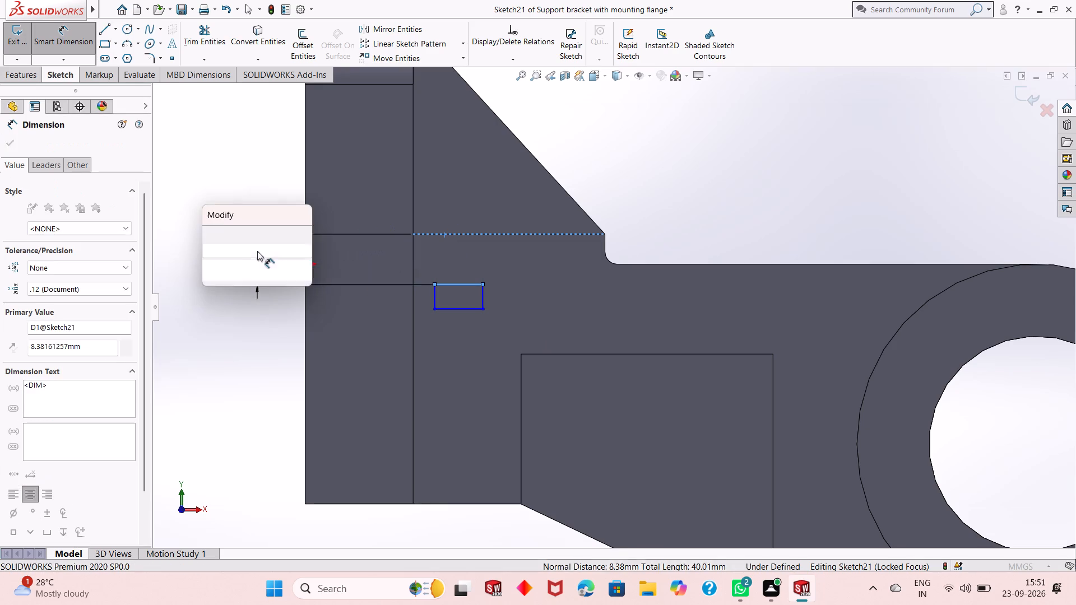
{"action": "key", "text": "4"}
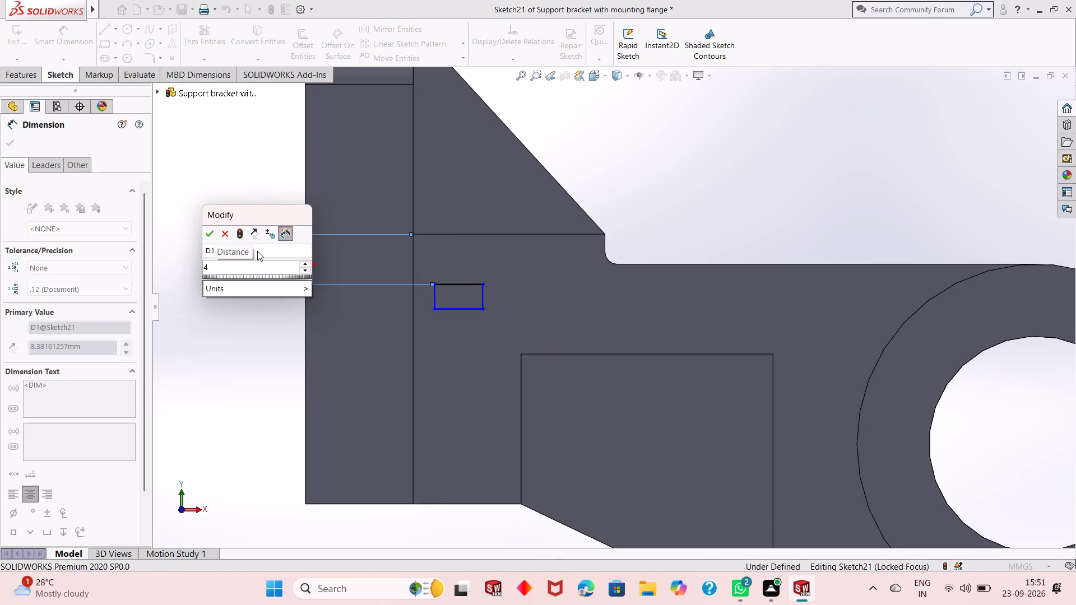
{"action": "key", "text": "BackSpace"}
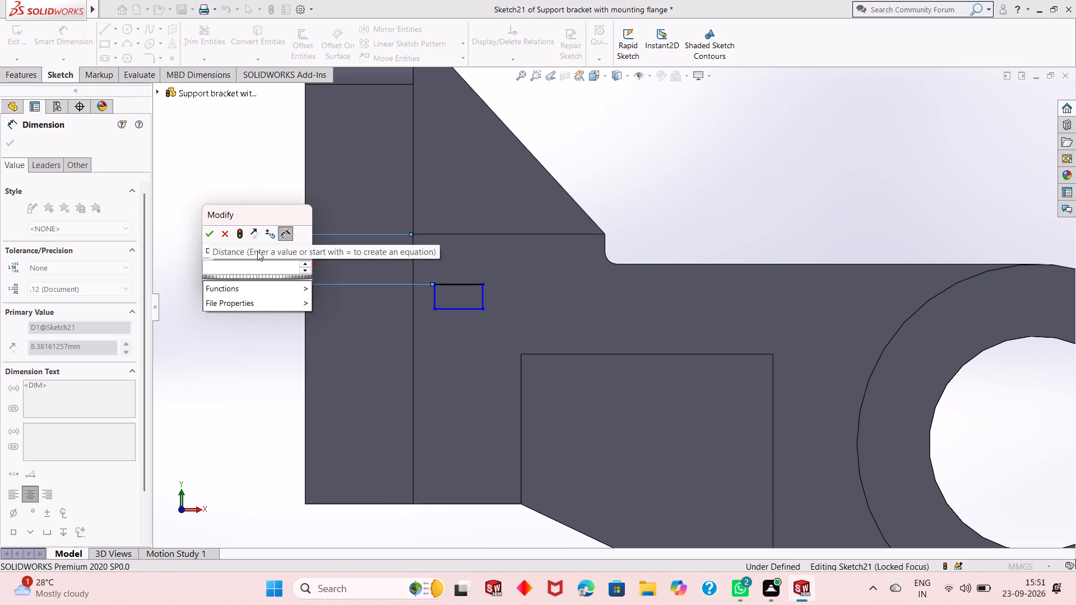
{"action": "key", "text": "6"}
{"action": "key", "text": "Return"}
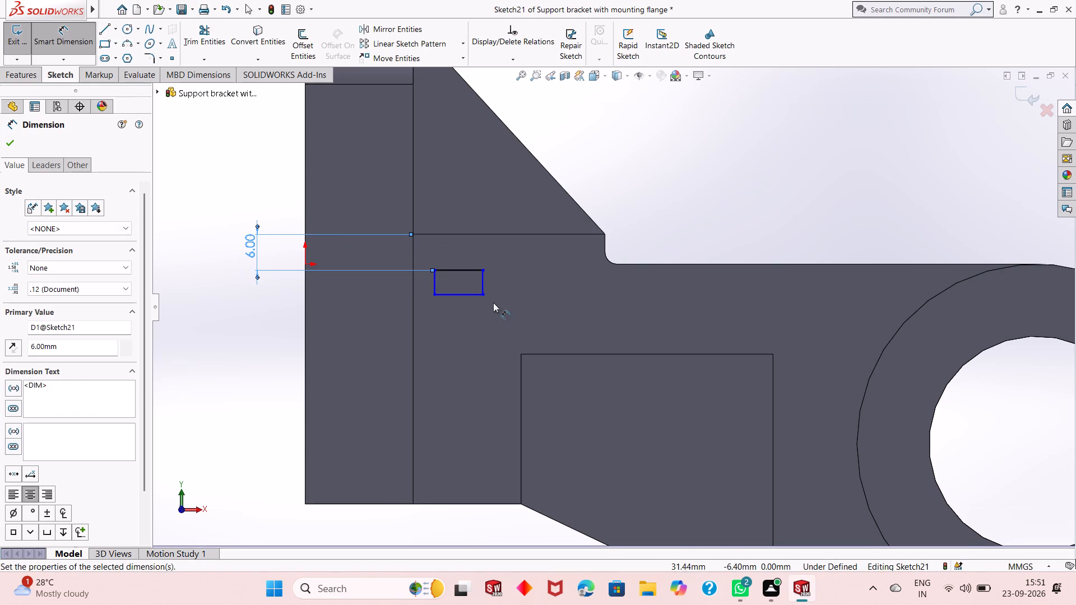
Set the rectangle's height to 5 mm.
{"action": "left_click", "coordinate": [434, 283]}
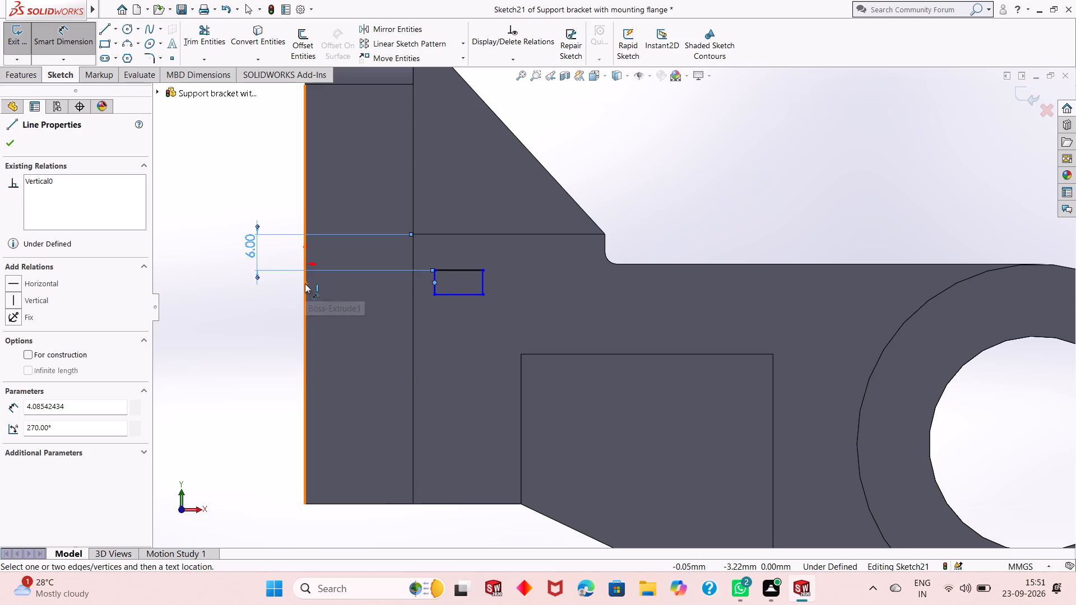
{"action": "key", "text": "Escape"}
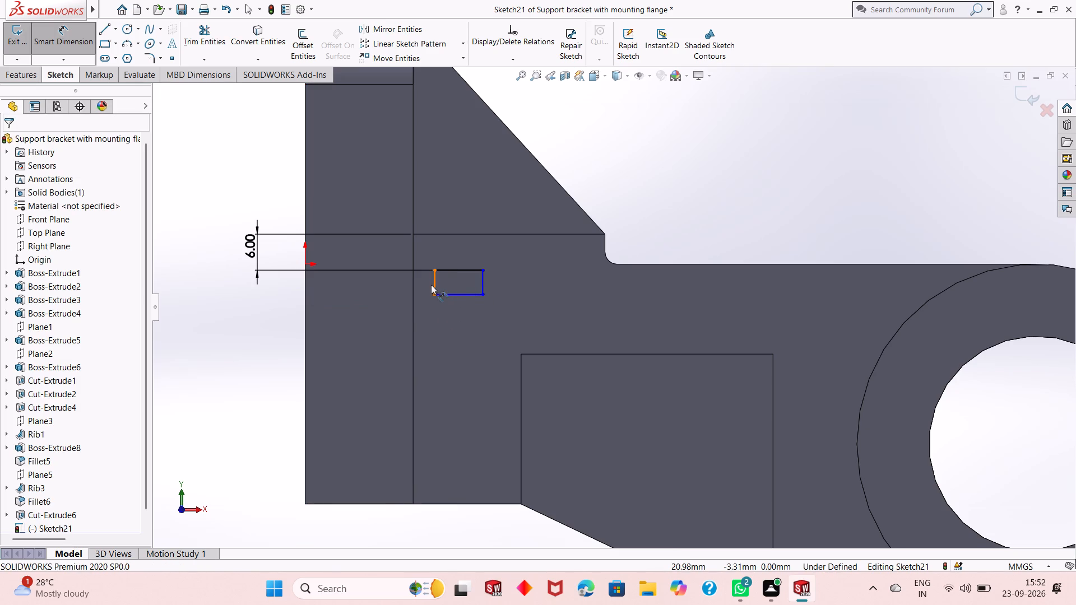
{"action": "left_click", "coordinate": [437, 287]}
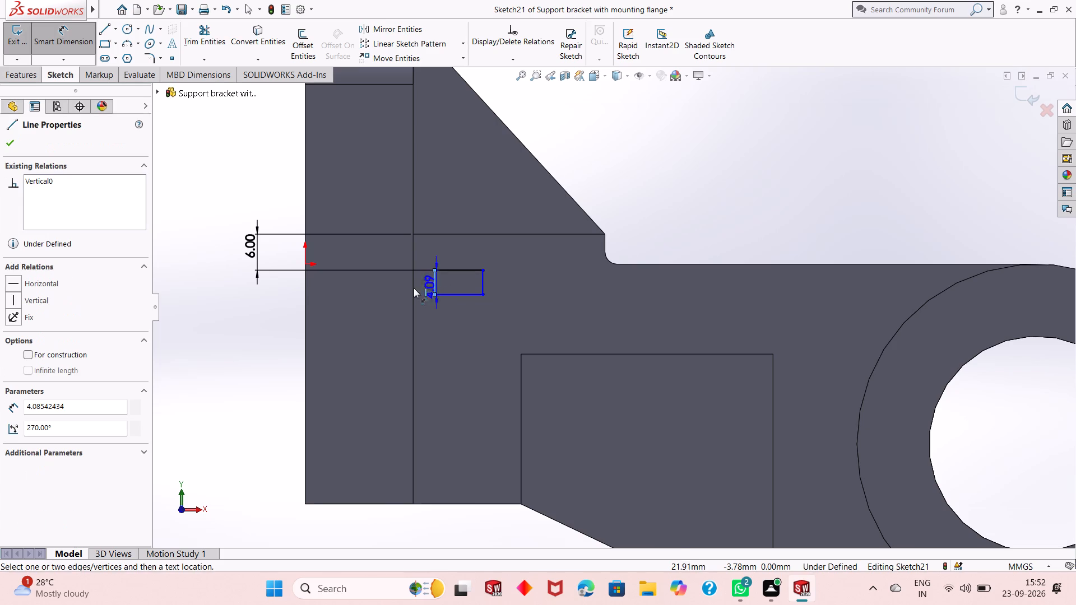
{"action": "left_click", "coordinate": [218, 310]}
{"action": "key", "text": "5"}
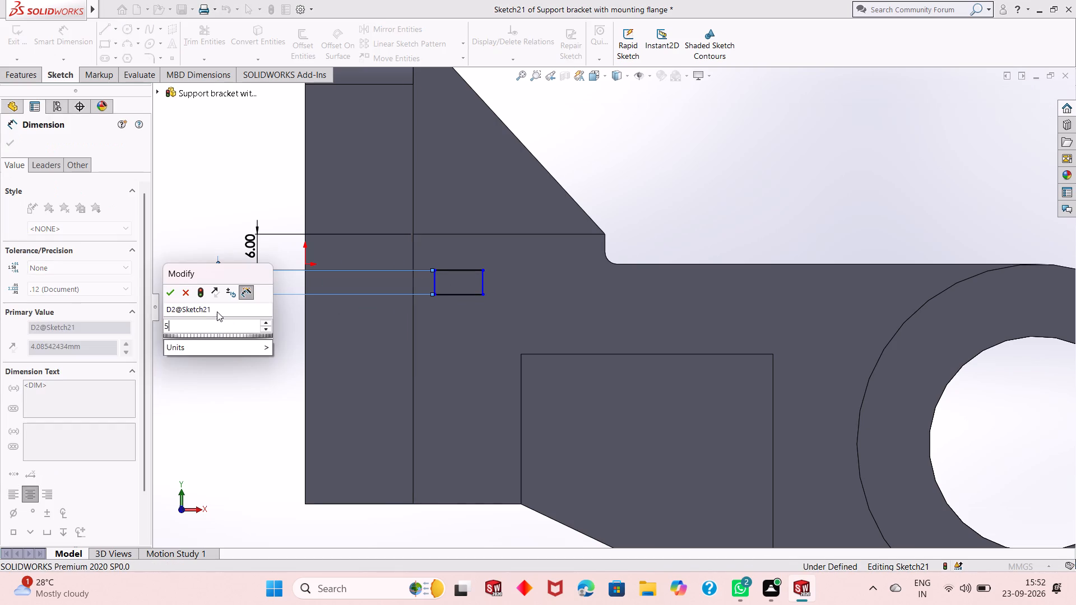
{"action": "key", "text": "Return"}
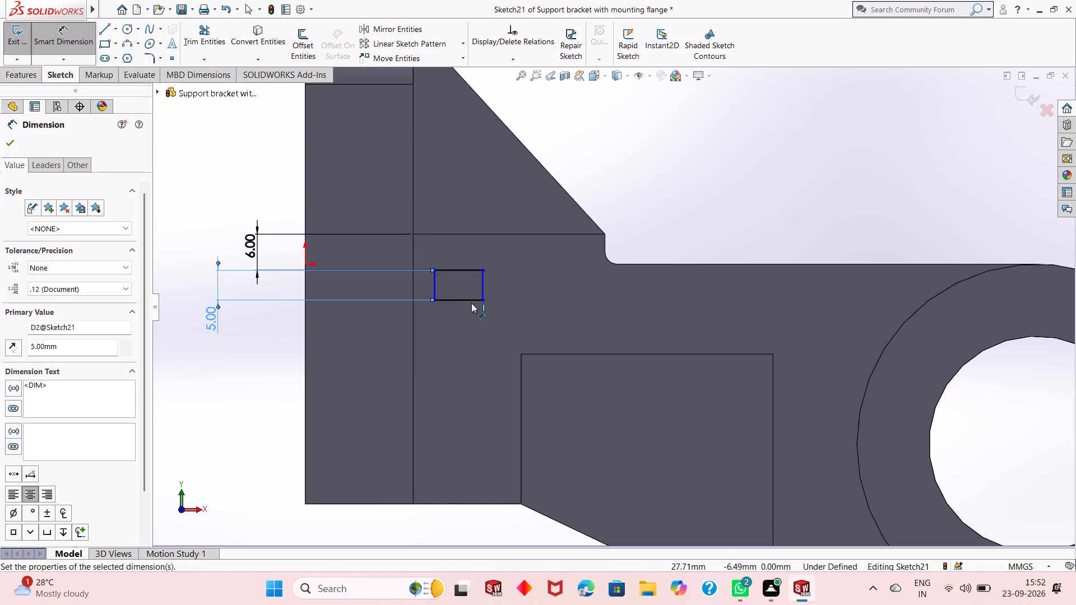
Set the rectangle's width to 8 mm.
{"action": "left_click", "coordinate": [462, 270]}
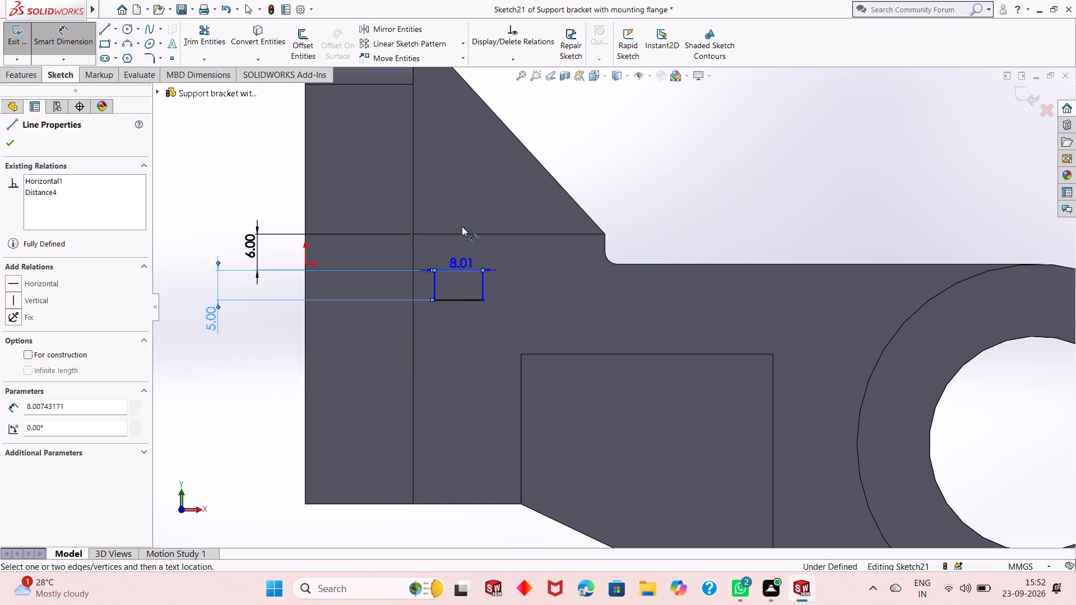
{"action": "left_click", "coordinate": [460, 160]}
{"action": "key", "text": "8"}
{"action": "key", "text": "Return"}
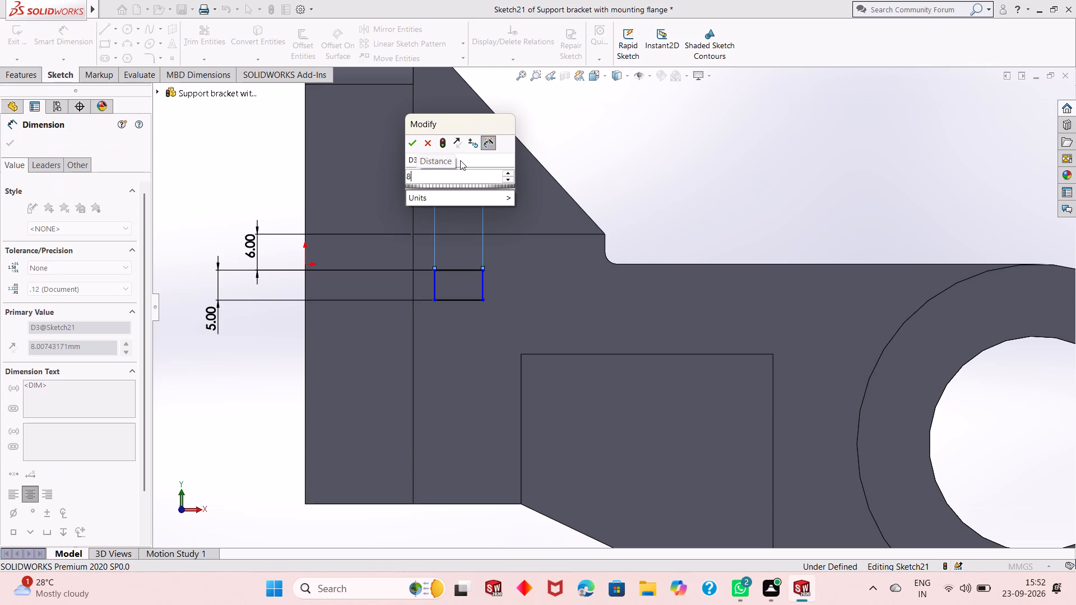
Dimension the rectangle's plate-side edge 3 mm from the mounting plate's face and end dimensioning.
{"action": "left_click", "coordinate": [435, 274]}
{"action": "left_click", "coordinate": [412, 286]}
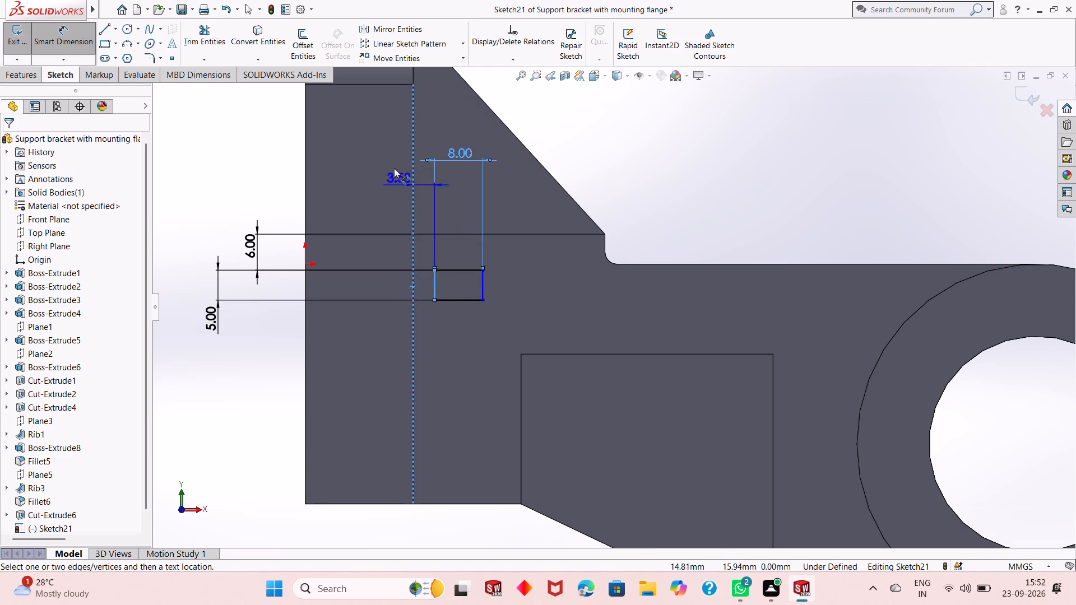
{"action": "left_click", "coordinate": [394, 165]}
{"action": "key", "text": "3"}
{"action": "key", "text": "Return"}
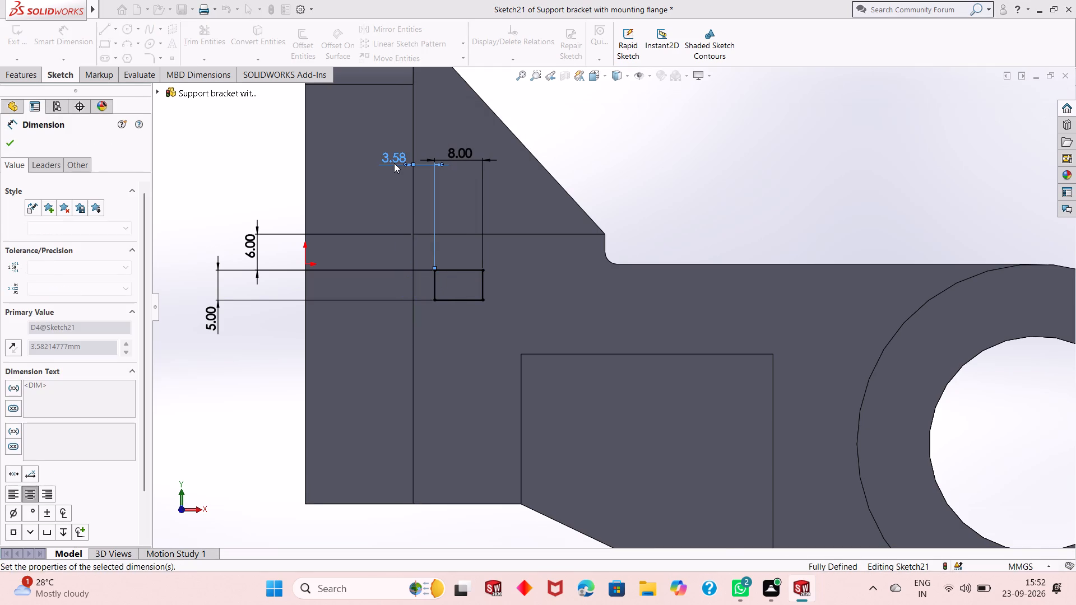
{"action": "right_click", "coordinate": [193, 166]}
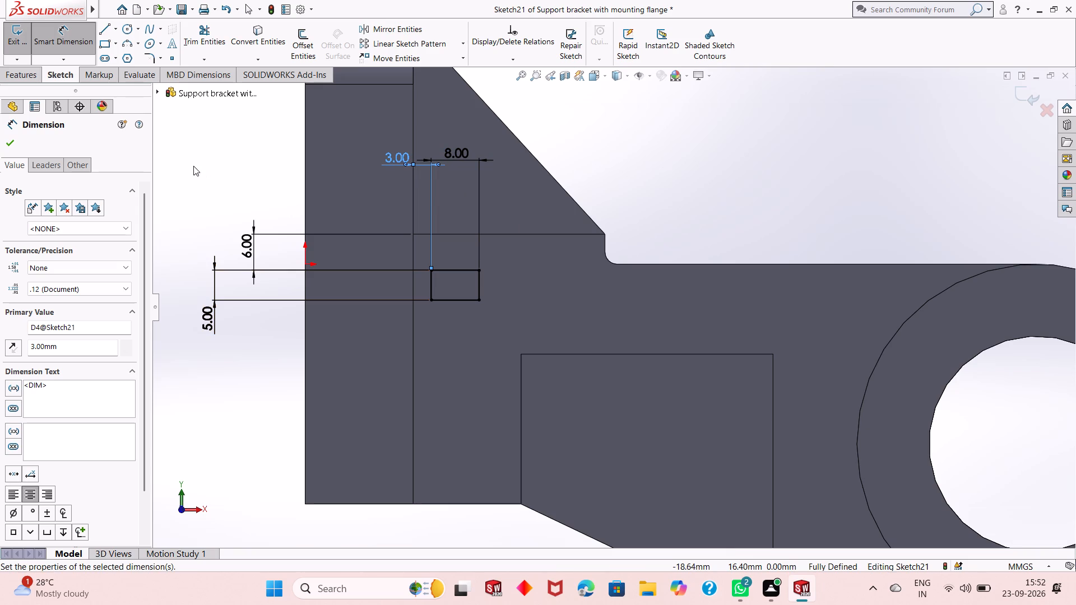
{"action": "left_click", "coordinate": [210, 201]}
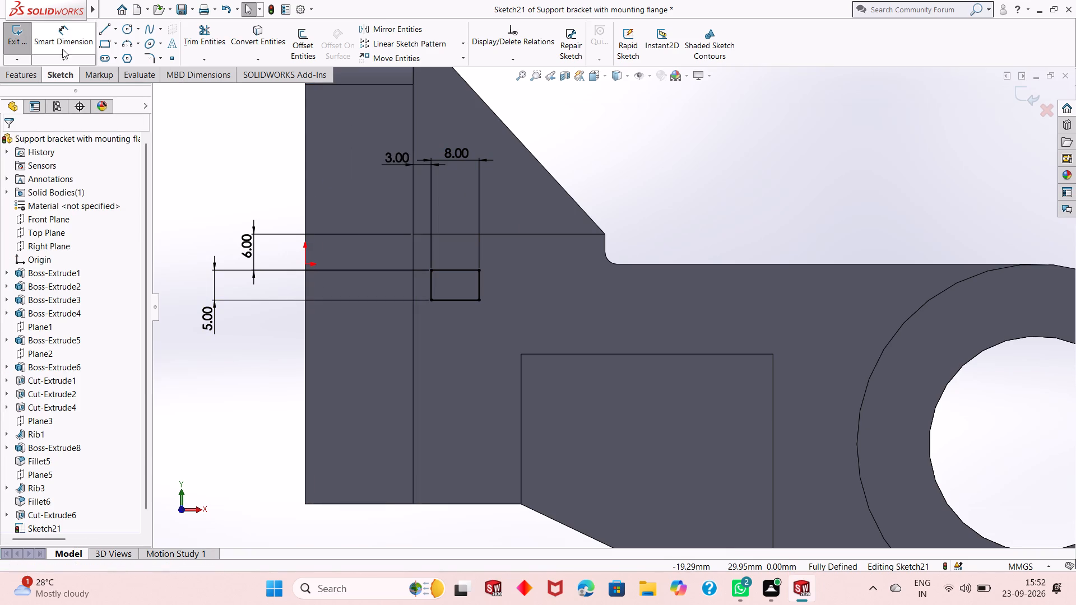
Create a linear sketch pattern of the side-face rectangle with 4 instances at 10 mm spacing and a 270° direction angle.
{"action": "left_click", "coordinate": [17, 70]}
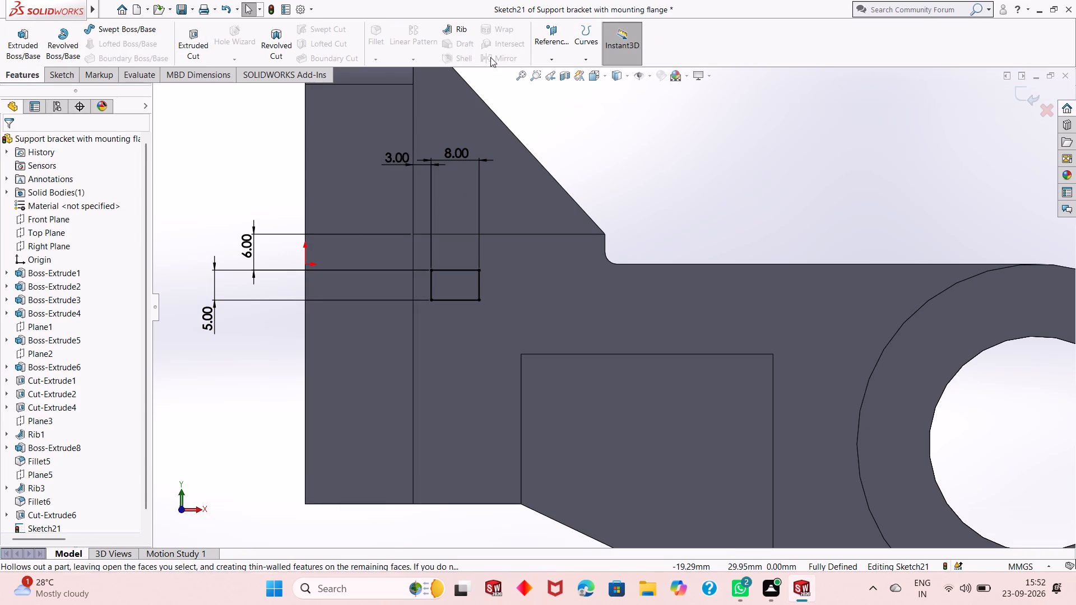
{"action": "left_click", "coordinate": [40, 73]}
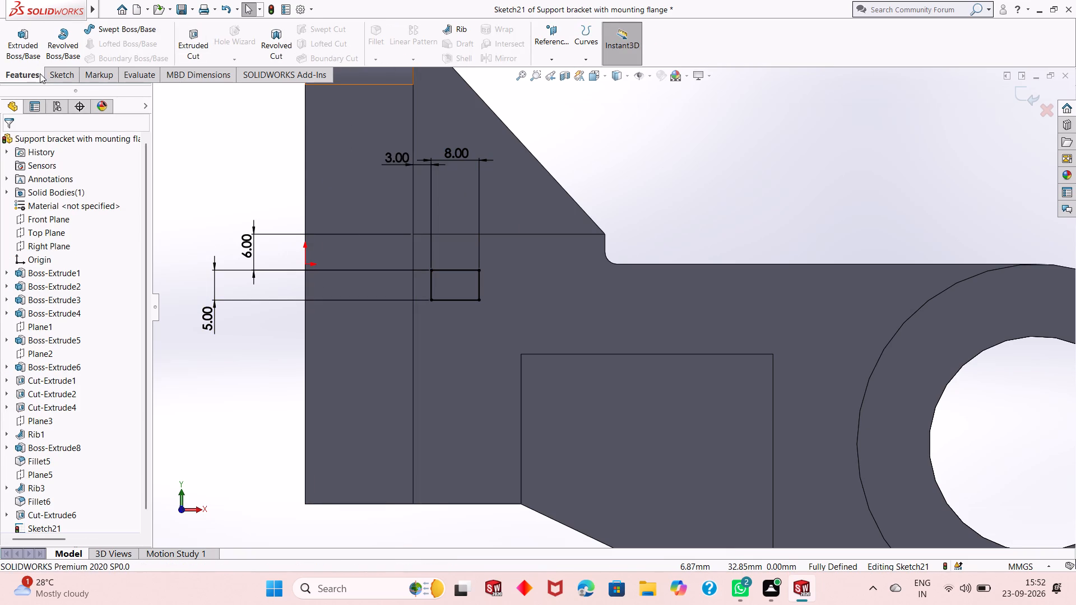
{"action": "left_click", "coordinate": [55, 73]}
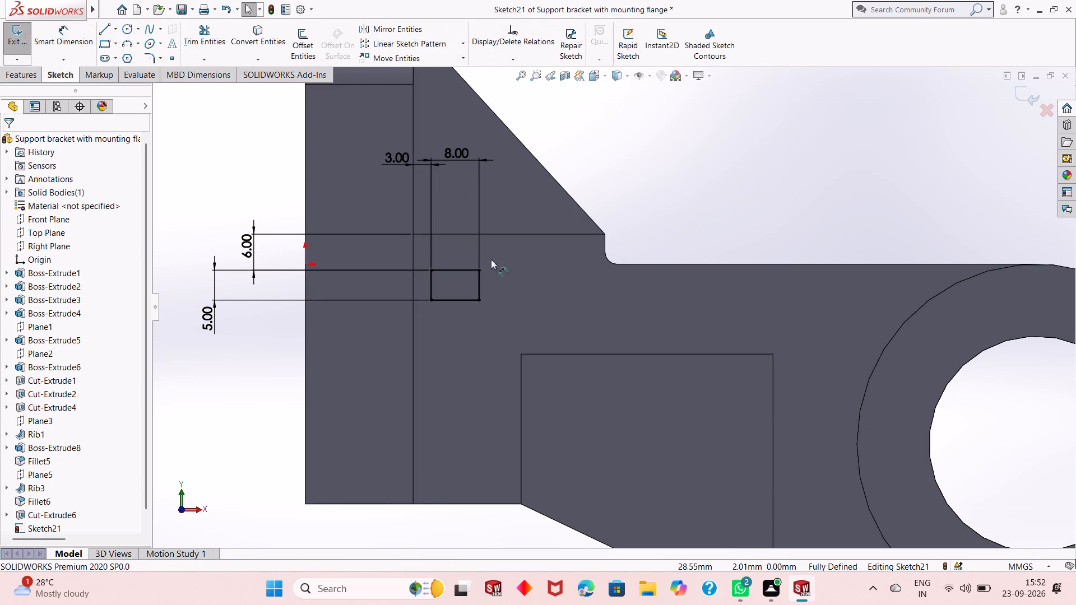
{"action": "left_click", "coordinate": [465, 302]}
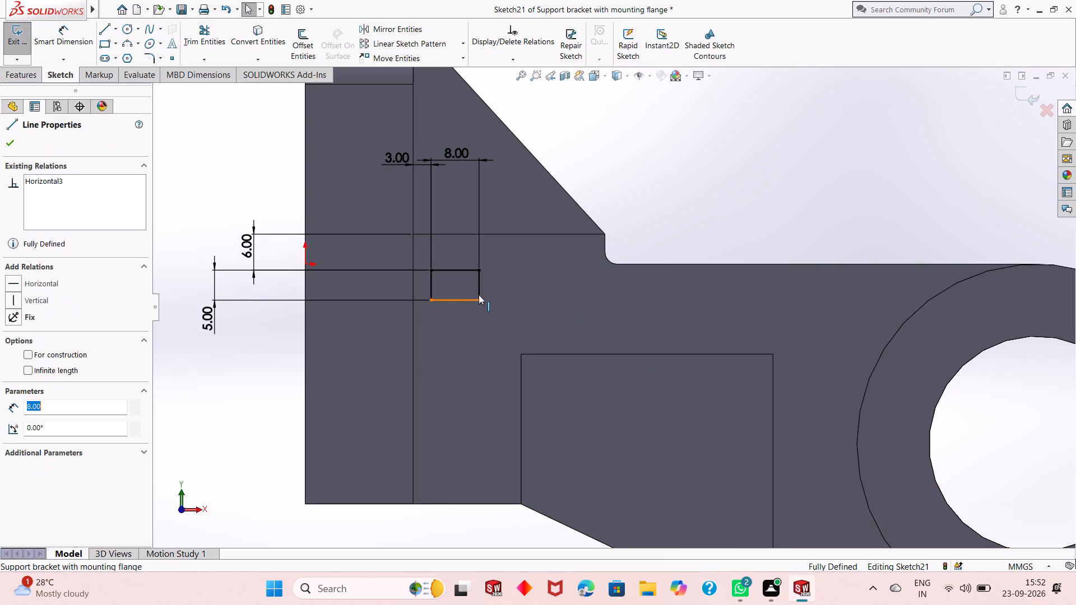
{"action": "left_click", "coordinate": [479, 295], "text": "ctrl"}
{"action": "left_click", "coordinate": [459, 271], "text": "ctrl"}
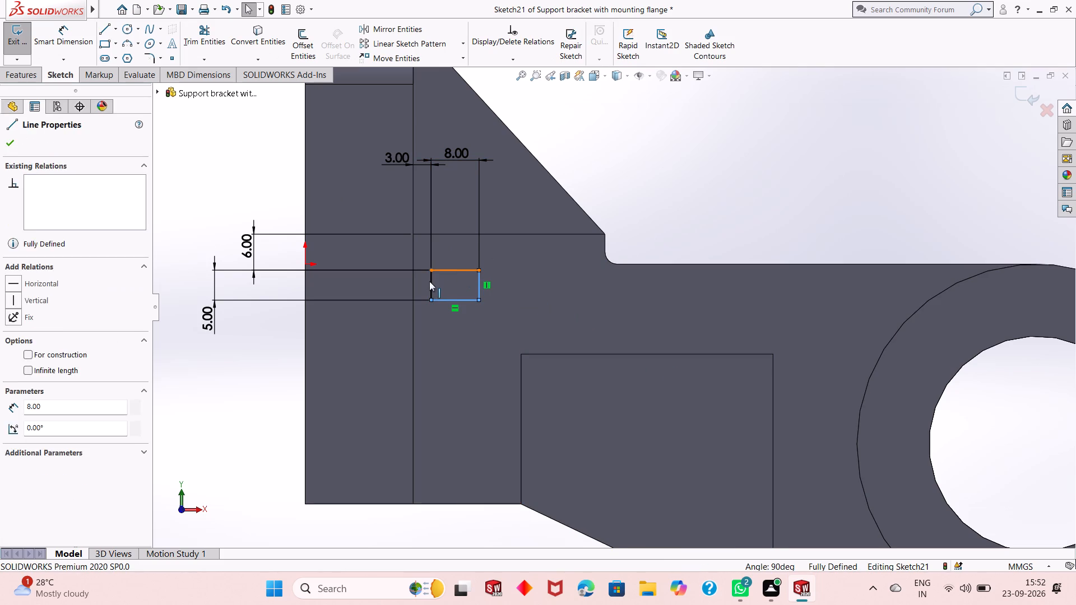
{"action": "left_click", "coordinate": [429, 283], "text": "ctrl"}
{"action": "left_click", "coordinate": [24, 77]}
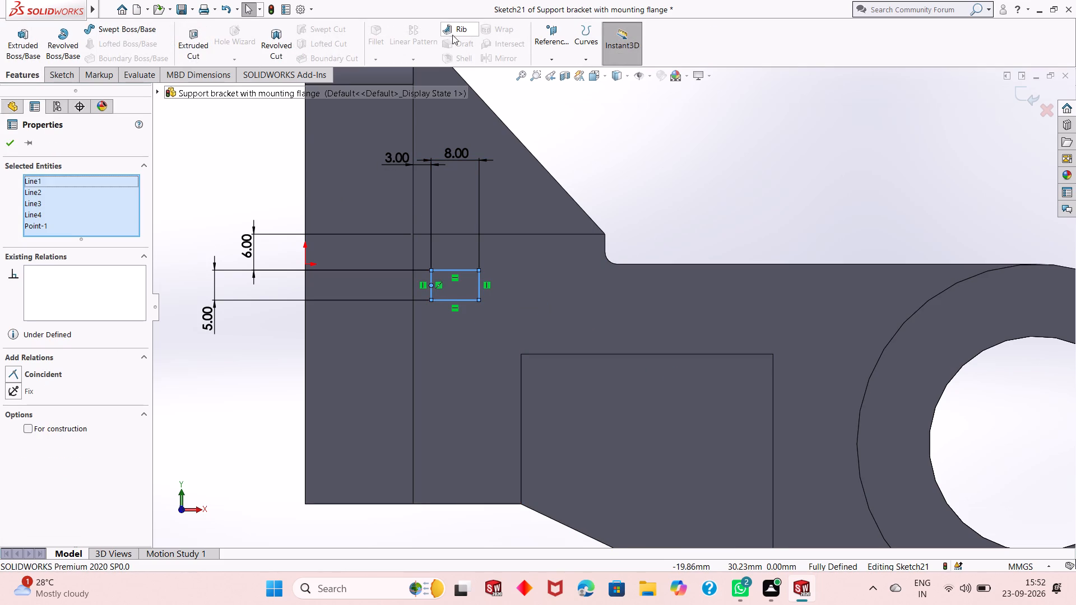
{"action": "left_click", "coordinate": [62, 75]}
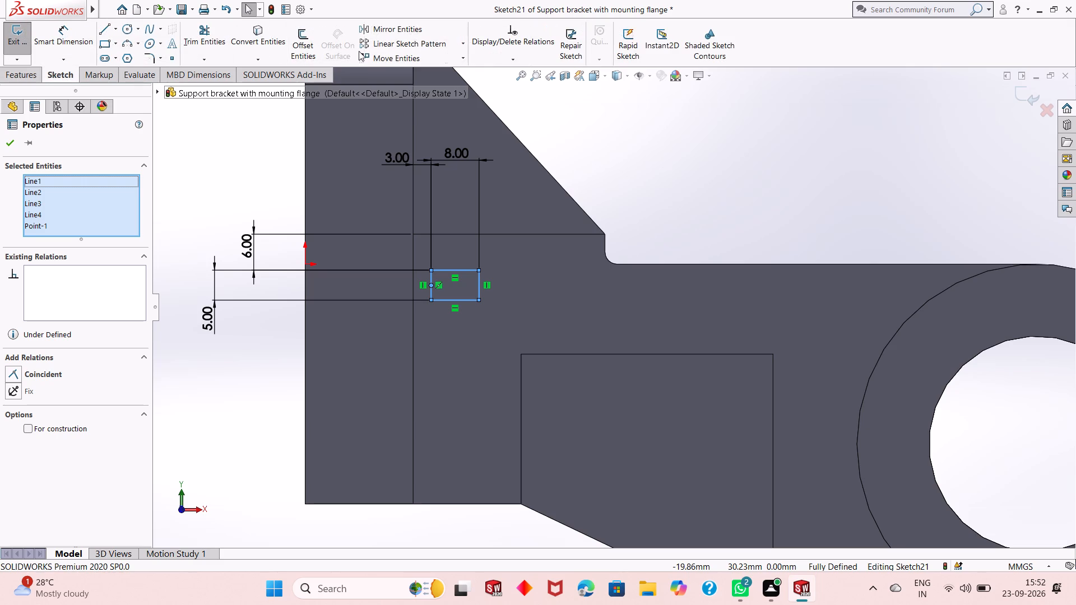
{"action": "left_click", "coordinate": [397, 49]}
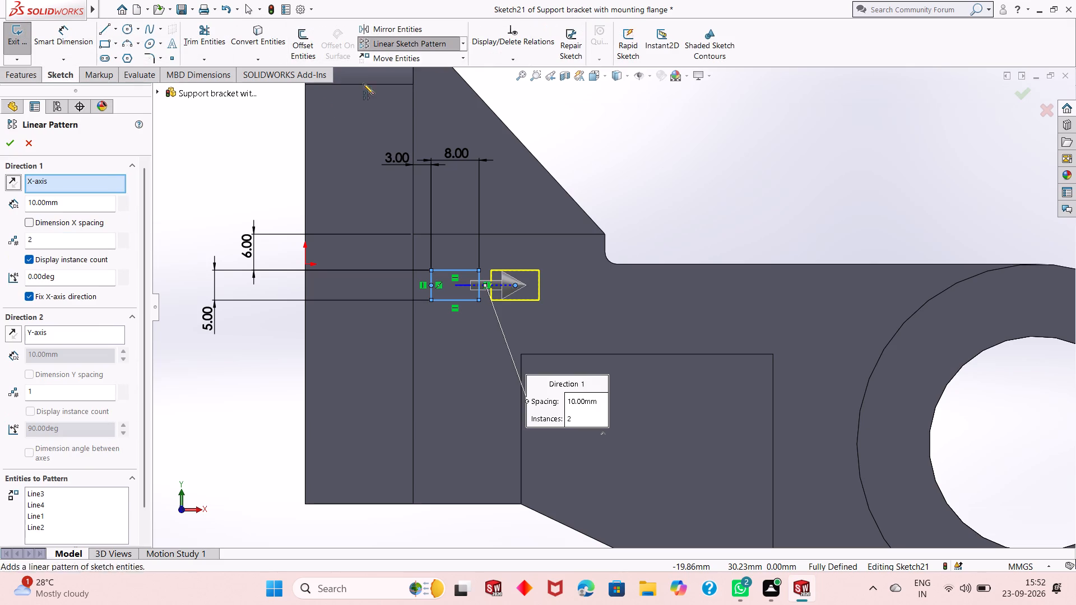
{"action": "double_click", "coordinate": [68, 283]}
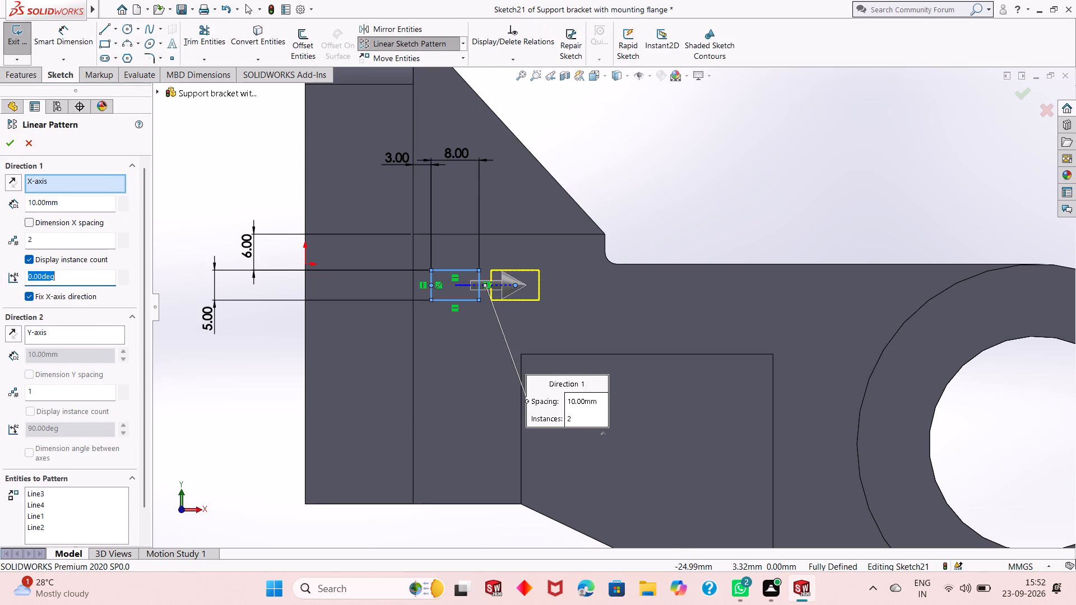
{"action": "type", "text": "270"}
{"action": "key", "text": "Return"}
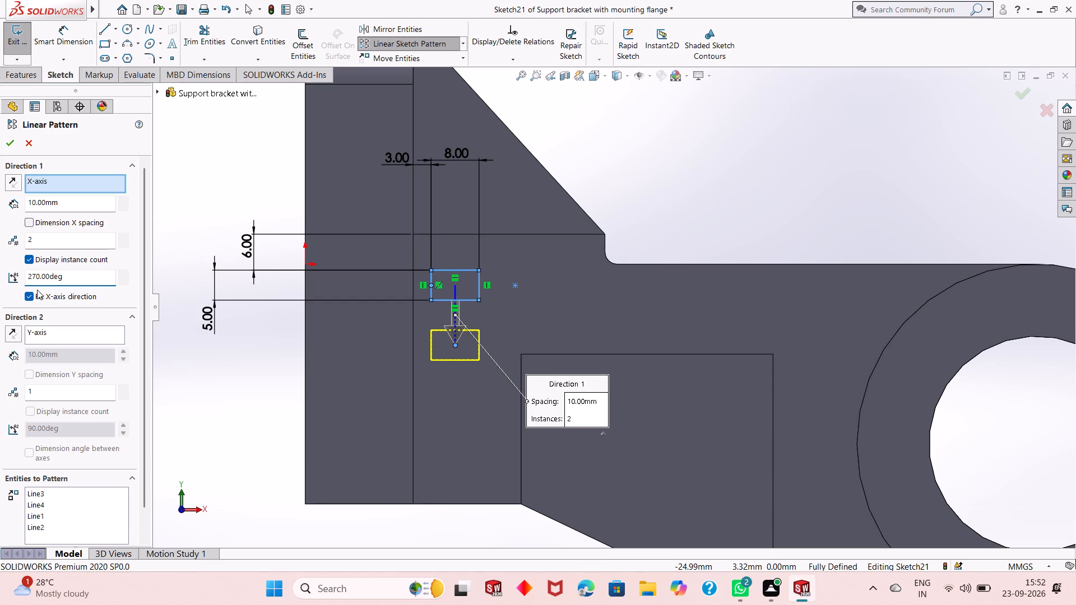
{"action": "double_click", "coordinate": [58, 248]}
{"action": "key", "text": "4"}
{"action": "key", "text": "Return"}
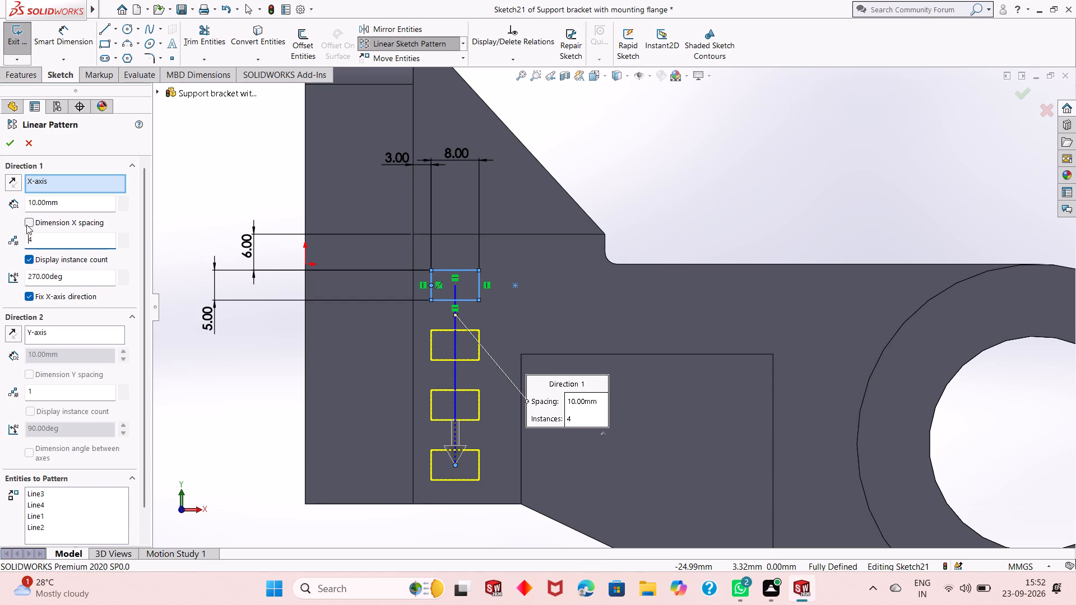
{"action": "left_click", "coordinate": [9, 147]}
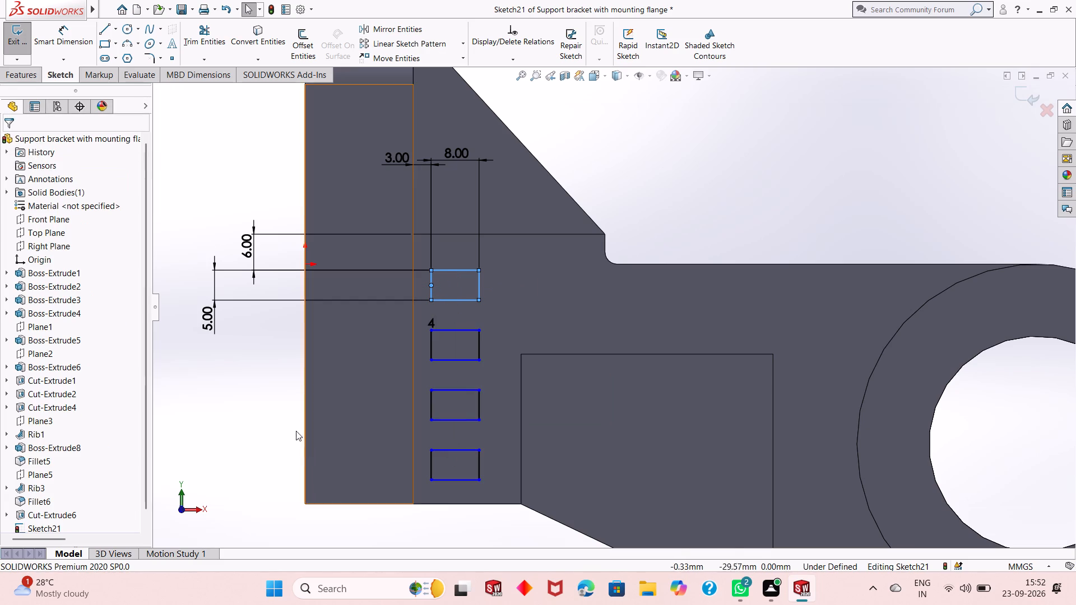
Dimension the gap between the first and second patterned rectangles as 3 mm.
{"action": "left_click", "coordinate": [82, 42]}
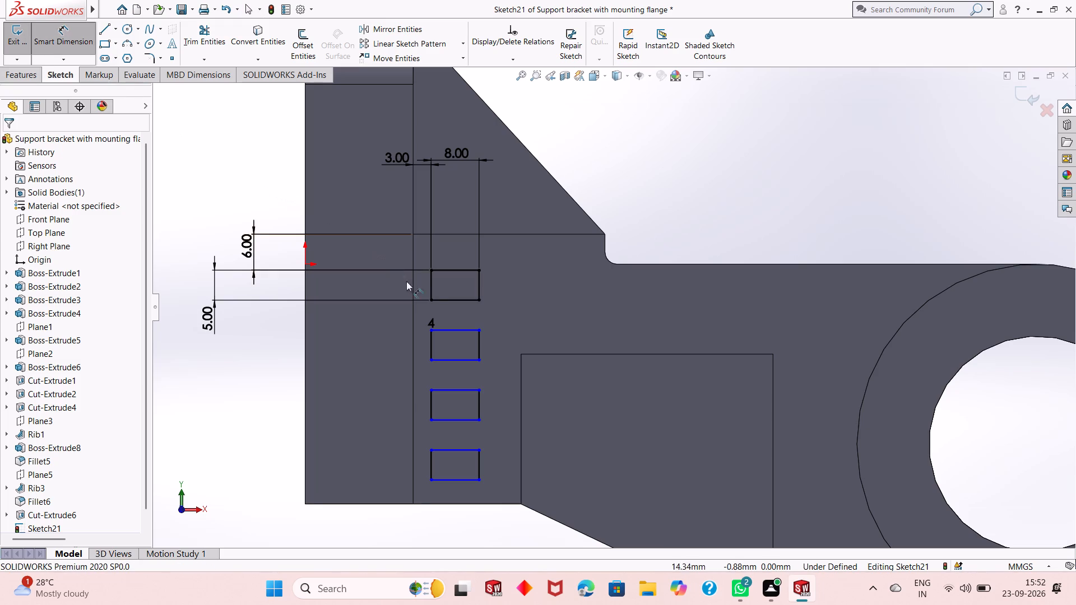
{"action": "left_click", "coordinate": [463, 301]}
{"action": "left_click", "coordinate": [463, 330]}
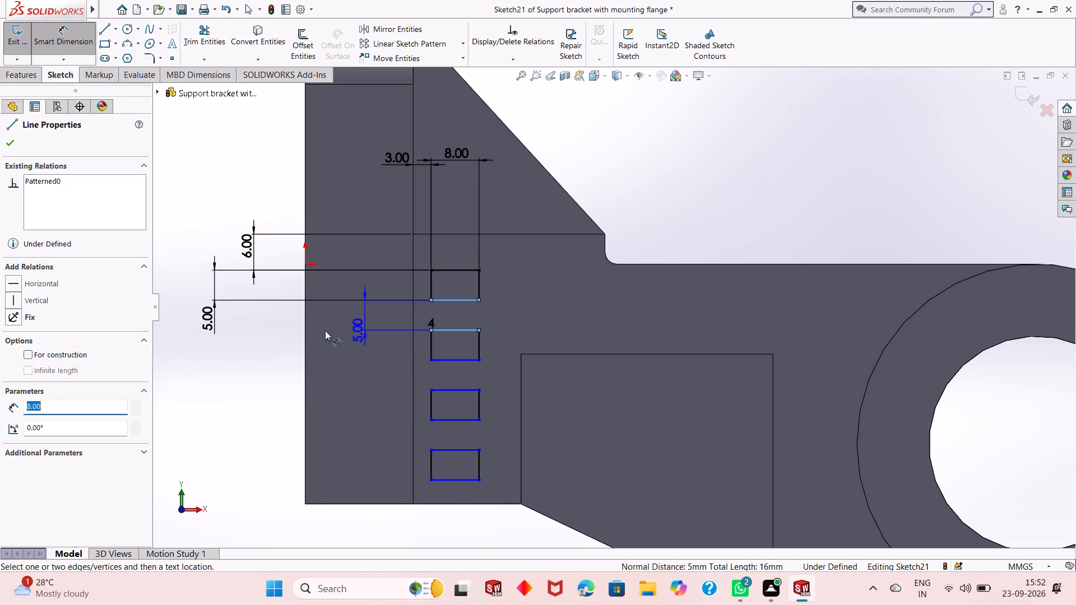
{"action": "left_click", "coordinate": [281, 334]}
{"action": "key", "text": "3"}
{"action": "key", "text": "Return"}
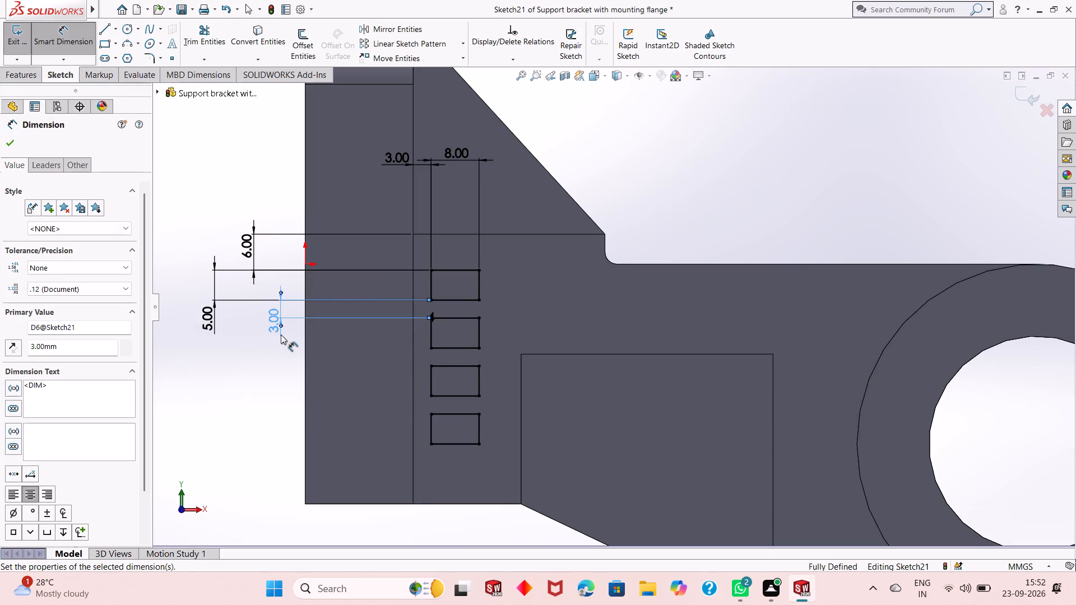
Set the gap between the first two rectangles to 4 mm and end dimensioning.
{"action": "double_click", "coordinate": [281, 334]}
{"action": "key", "text": "4"}
{"action": "key", "text": "Return"}
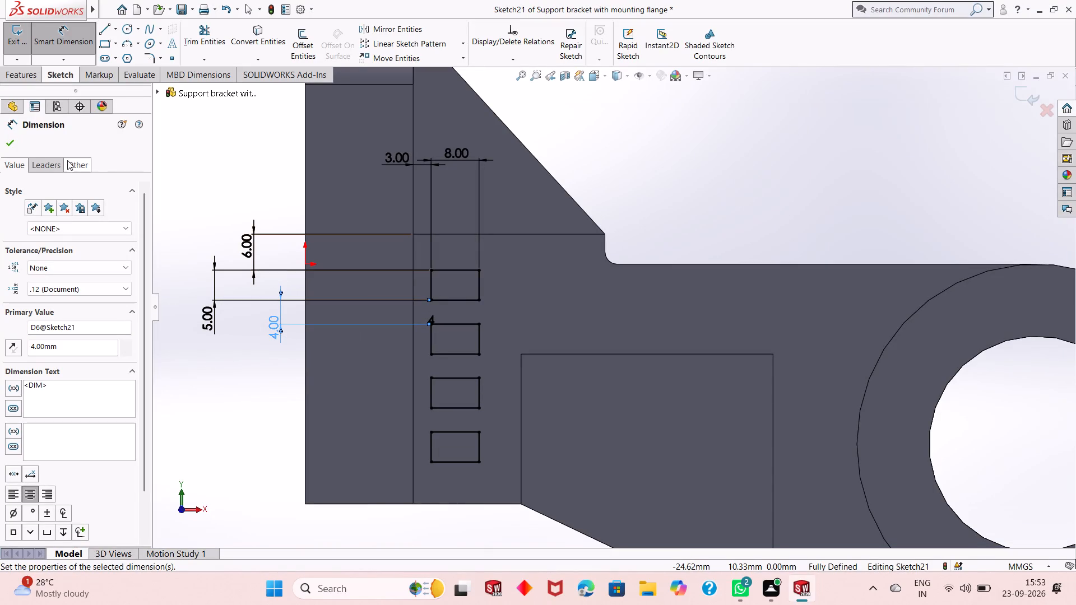
{"action": "left_click", "coordinate": [15, 146]}
Extrude-cut the four patterned rectangles with Through All in both directions.
{"action": "middle_click_drag", "start_coordinate": [404, 432], "coordinate": [364, 437]}
{"action": "scroll", "coordinate": [362, 437], "scroll_direction": "down", "scroll_amount": 1}
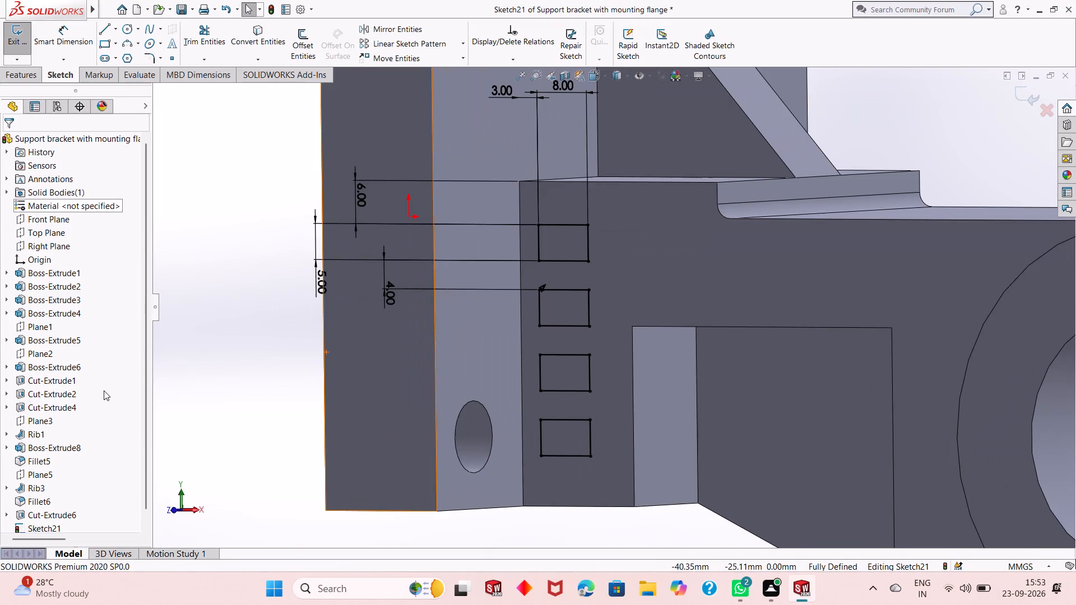
{"action": "scroll", "coordinate": [346, 384], "scroll_direction": "up", "scroll_amount": 1}
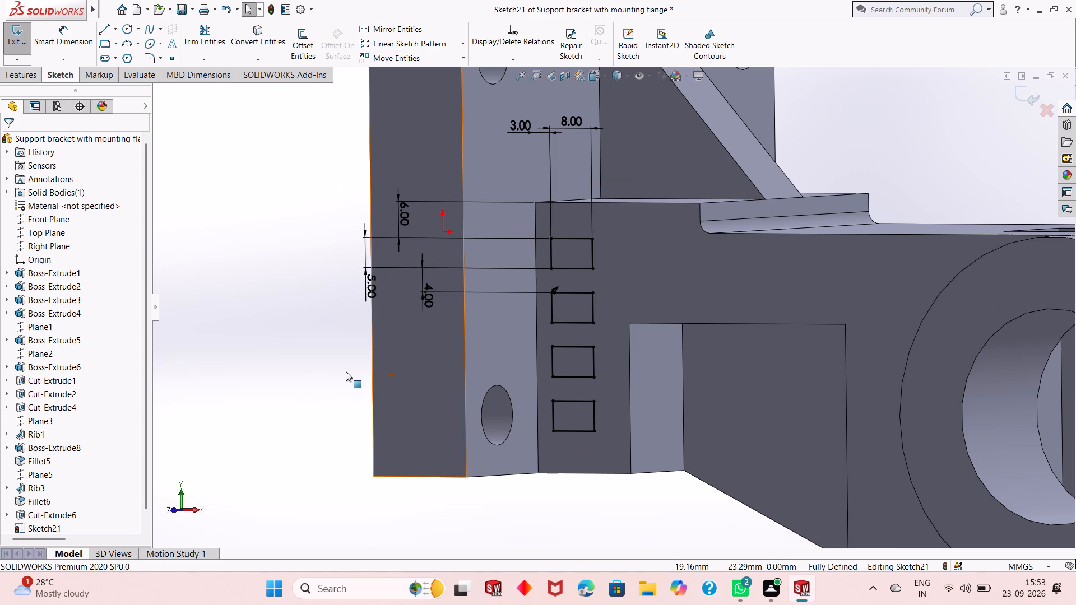
{"action": "scroll", "coordinate": [584, 328], "scroll_direction": "up", "scroll_amount": 1}
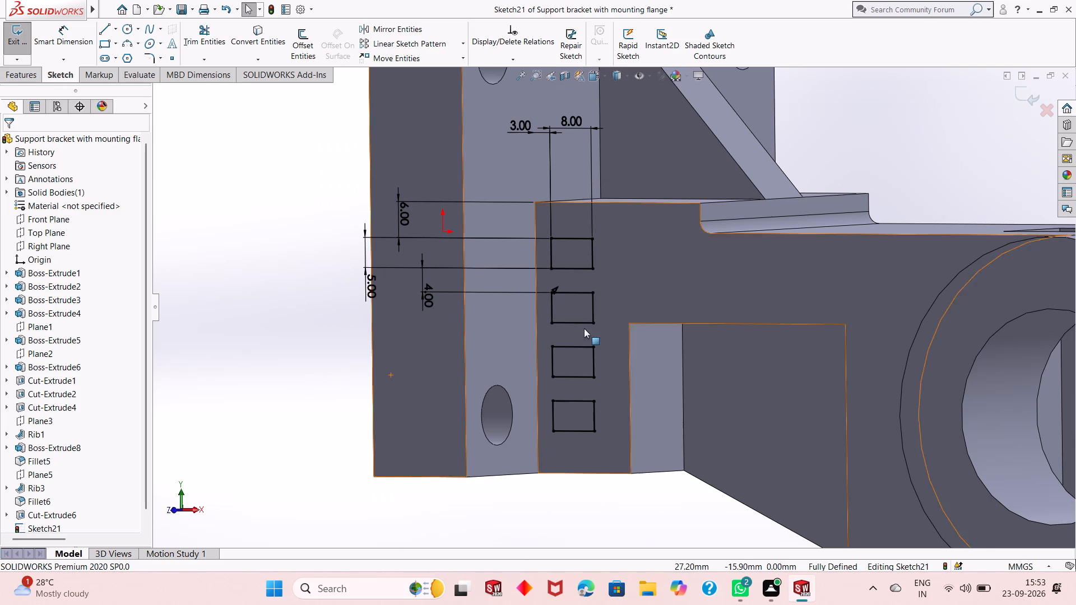
{"action": "scroll", "coordinate": [584, 328], "scroll_direction": "up", "scroll_amount": 1}
{"action": "scroll", "coordinate": [768, 220], "scroll_direction": "down", "scroll_amount": 1}
{"action": "scroll", "coordinate": [573, 362], "scroll_direction": "up", "scroll_amount": 4}
{"action": "scroll", "coordinate": [721, 308], "scroll_direction": "down", "scroll_amount": 1}
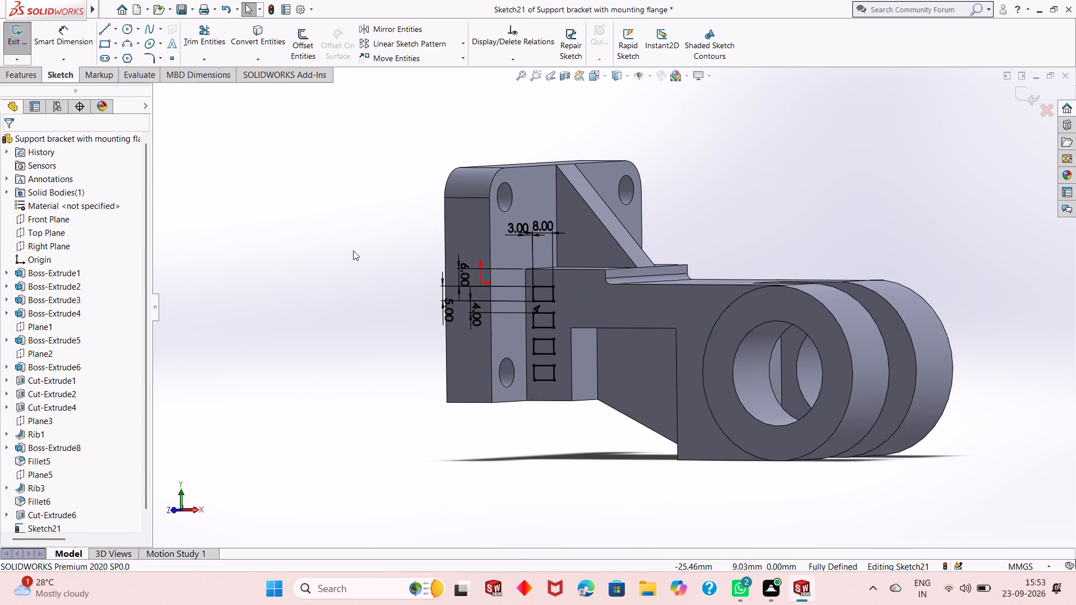
{"action": "right_click", "coordinate": [200, 242]}
{"action": "left_click", "coordinate": [228, 159]}
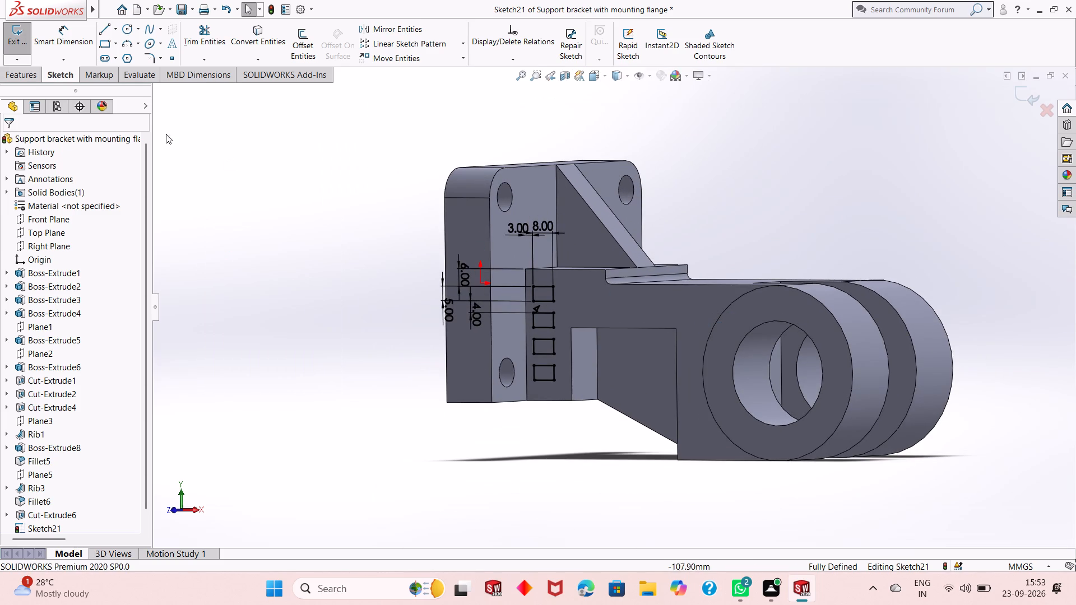
{"action": "left_click", "coordinate": [20, 68]}
{"action": "left_click", "coordinate": [198, 41]}
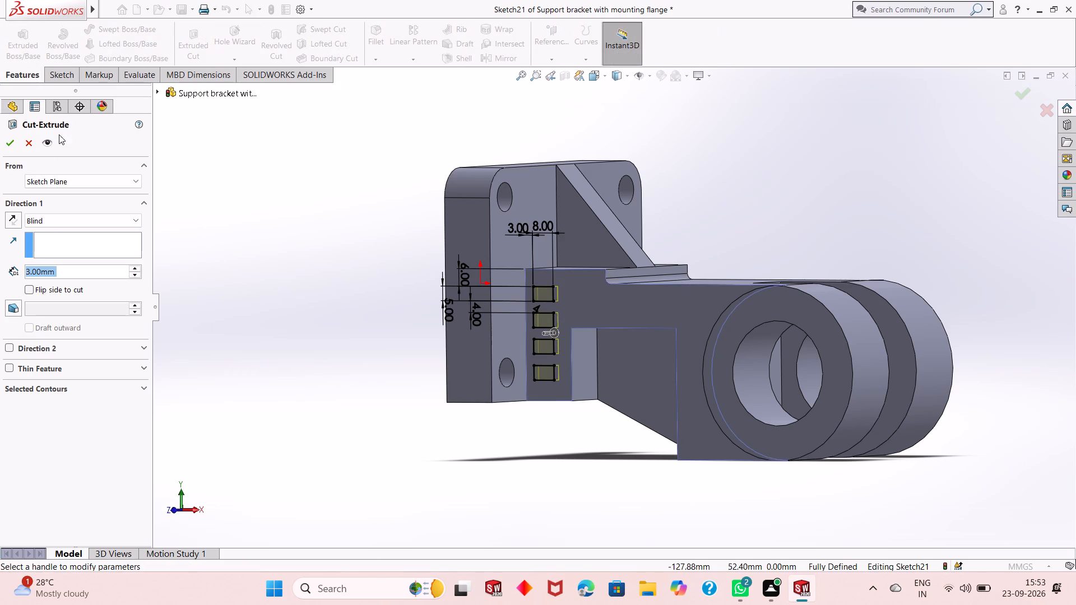
{"action": "left_click", "coordinate": [53, 218]}
{"action": "left_click", "coordinate": [61, 250]}
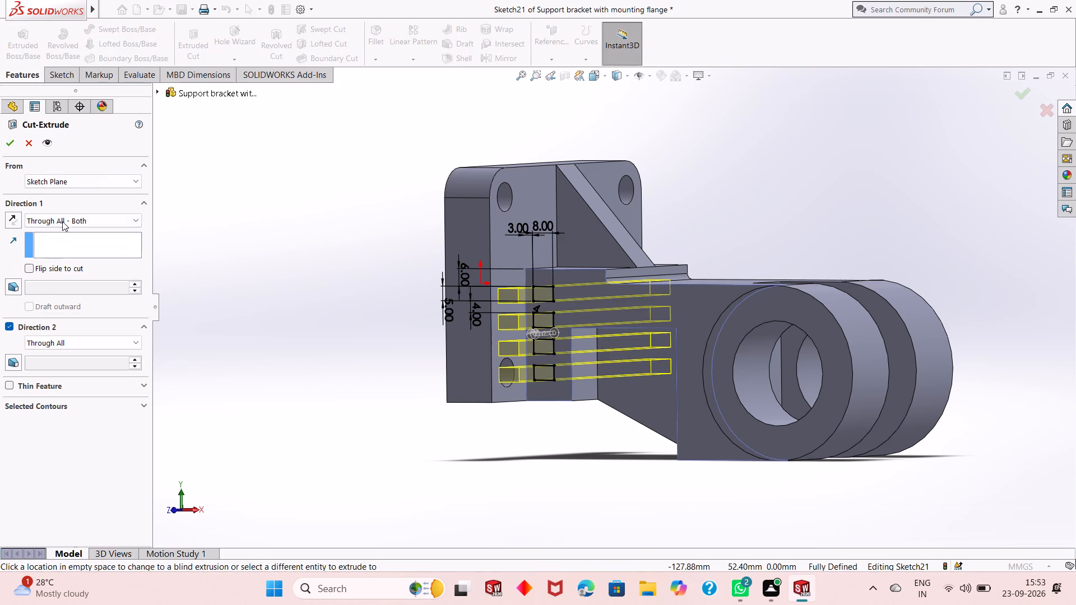
{"action": "left_click", "coordinate": [63, 220]}
{"action": "left_click", "coordinate": [66, 243]}
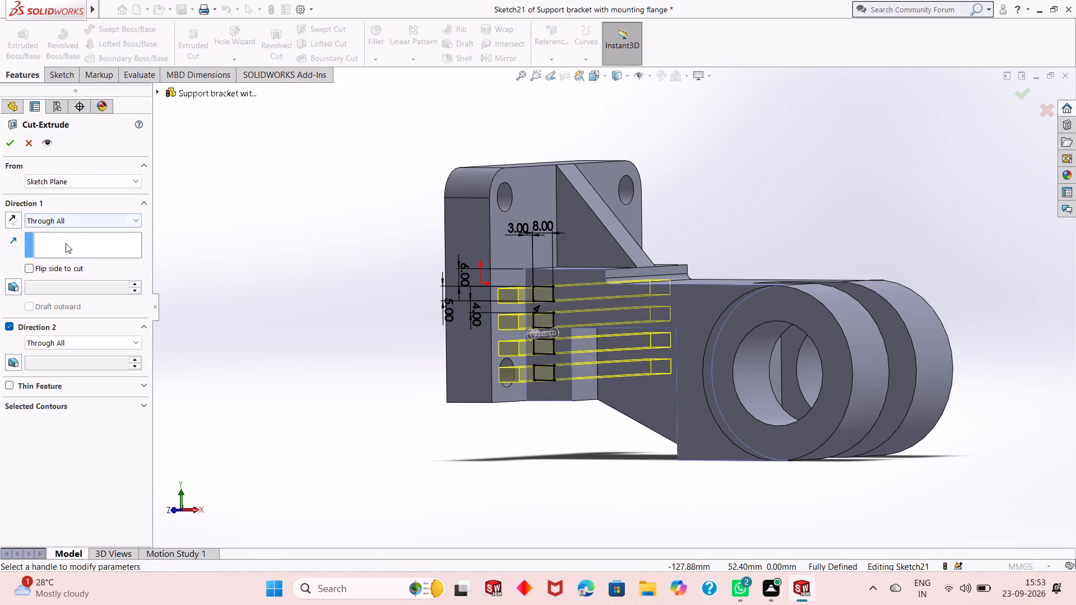
{"action": "left_click", "coordinate": [11, 146]}
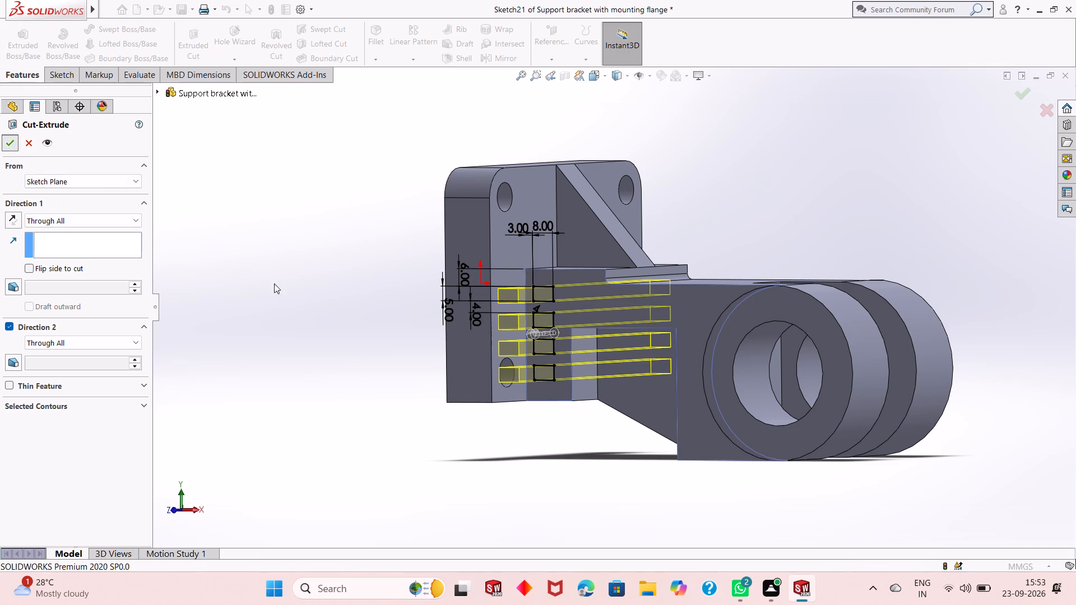
{"action": "left_click", "coordinate": [297, 294]}
Start a sketch on the raised step's top face beside the rib and view it face-on.
{"action": "middle_click_drag", "start_coordinate": [358, 298], "coordinate": [411, 300]}
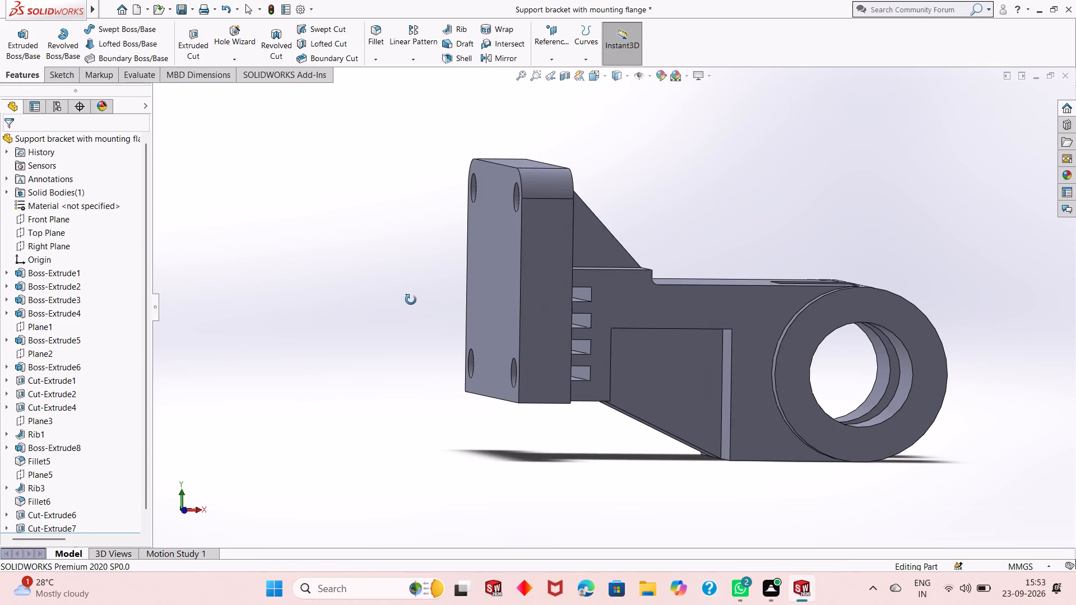
{"action": "middle_click_drag", "start_coordinate": [411, 300], "coordinate": [332, 323]}
{"action": "scroll", "coordinate": [332, 323], "scroll_direction": "up", "scroll_amount": 1}
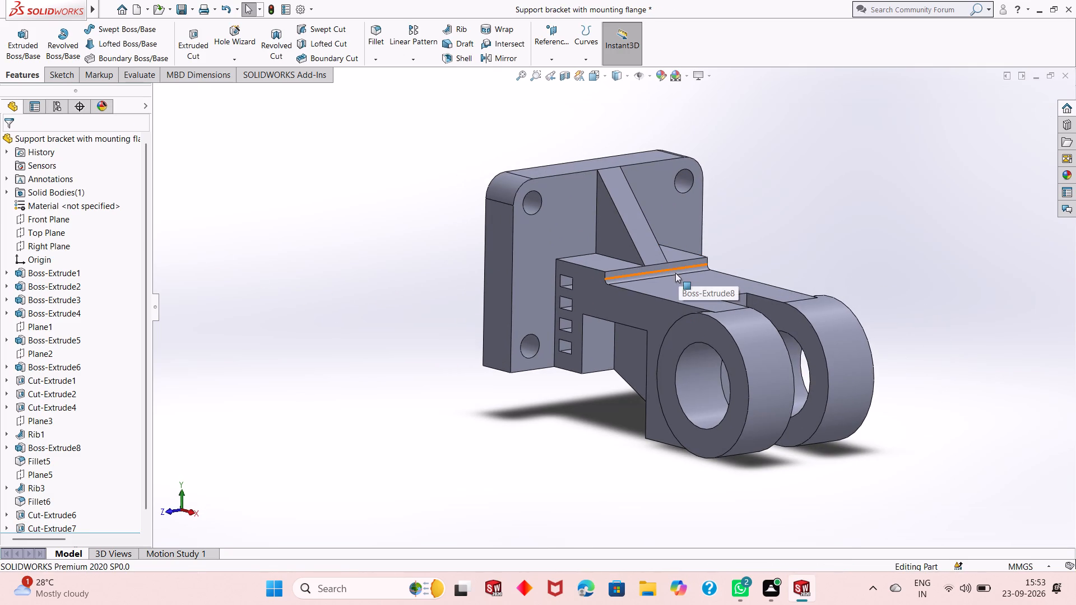
{"action": "scroll", "coordinate": [750, 274], "scroll_direction": "down", "scroll_amount": 1}
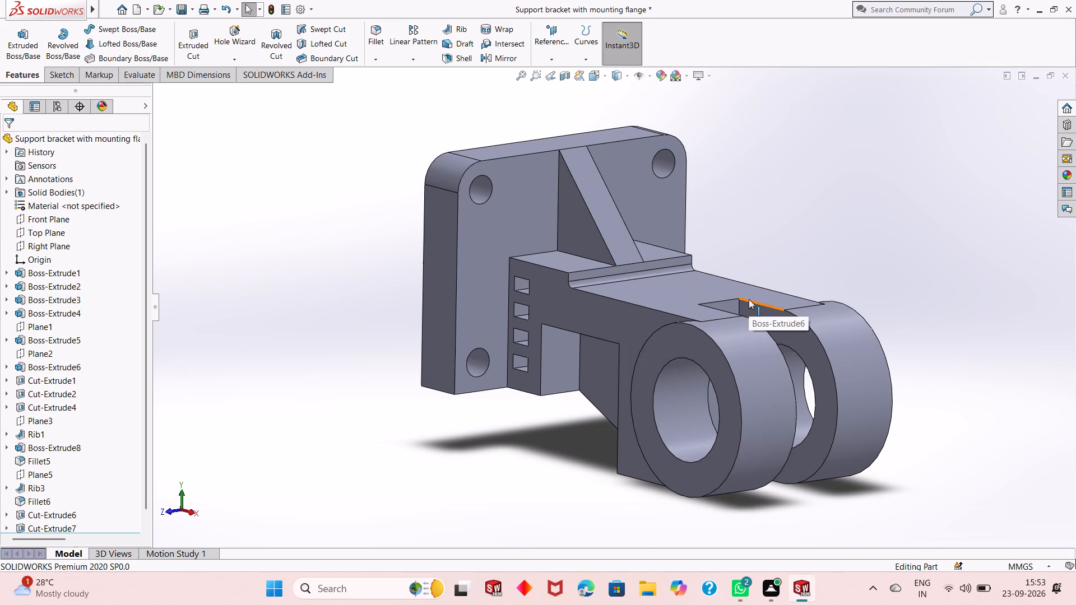
{"action": "middle_click_drag", "start_coordinate": [749, 302], "coordinate": [740, 302]}
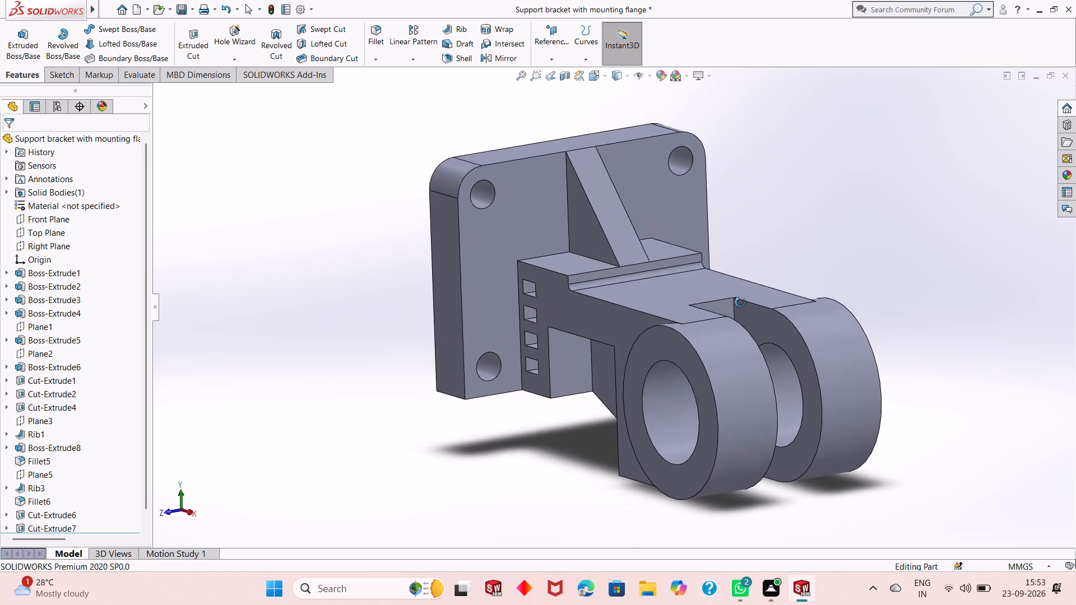
{"action": "middle_click_drag", "start_coordinate": [740, 302], "coordinate": [723, 400]}
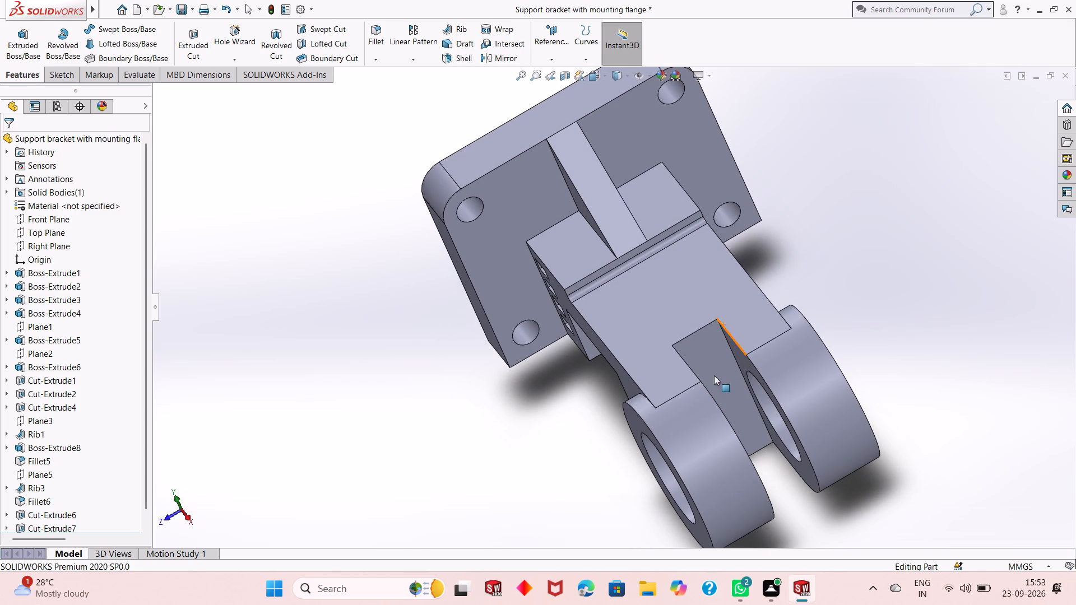
{"action": "left_click", "coordinate": [591, 249]}
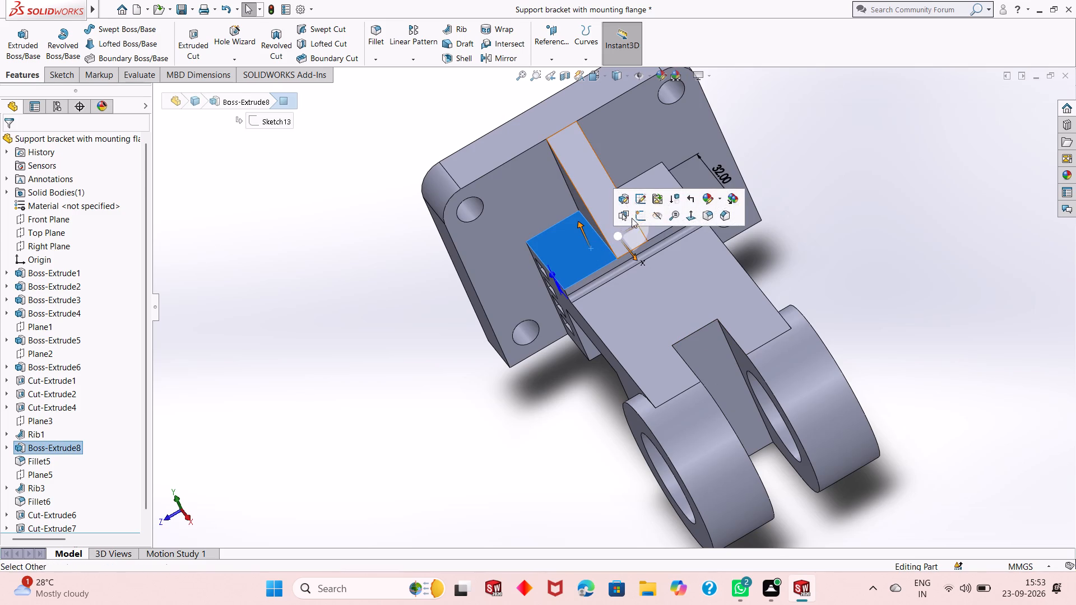
{"action": "left_click", "coordinate": [640, 216]}
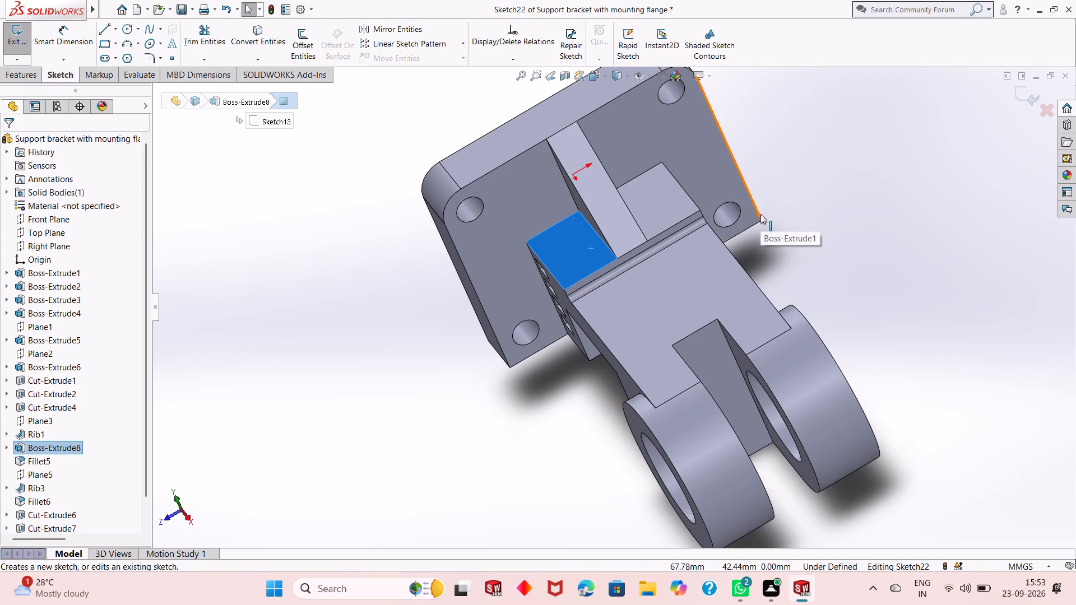
{"action": "key", "text": "ctrl+8"}
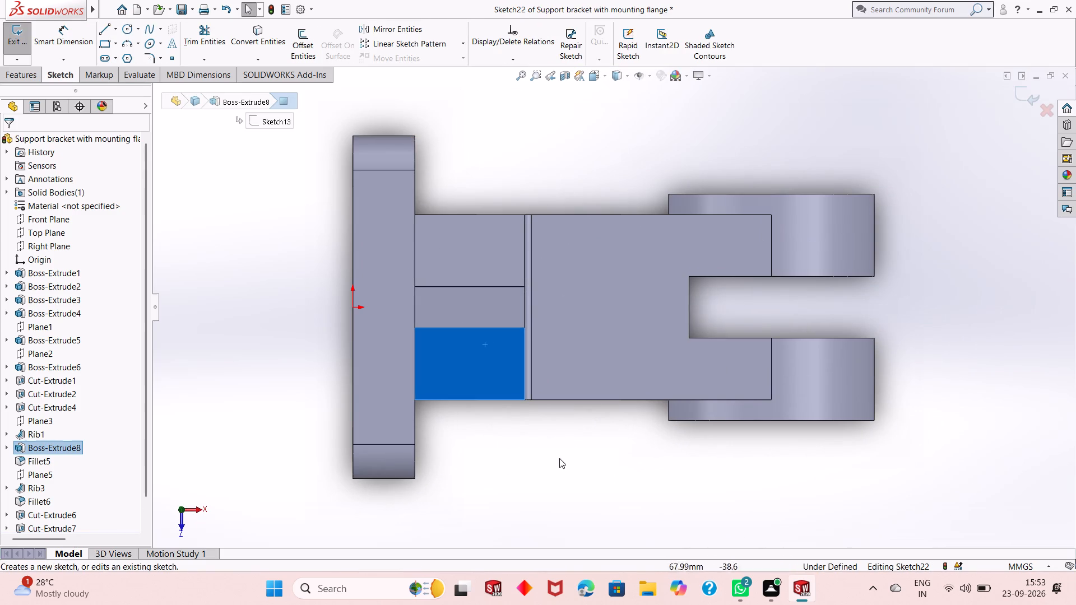
{"action": "left_click", "coordinate": [528, 480]}
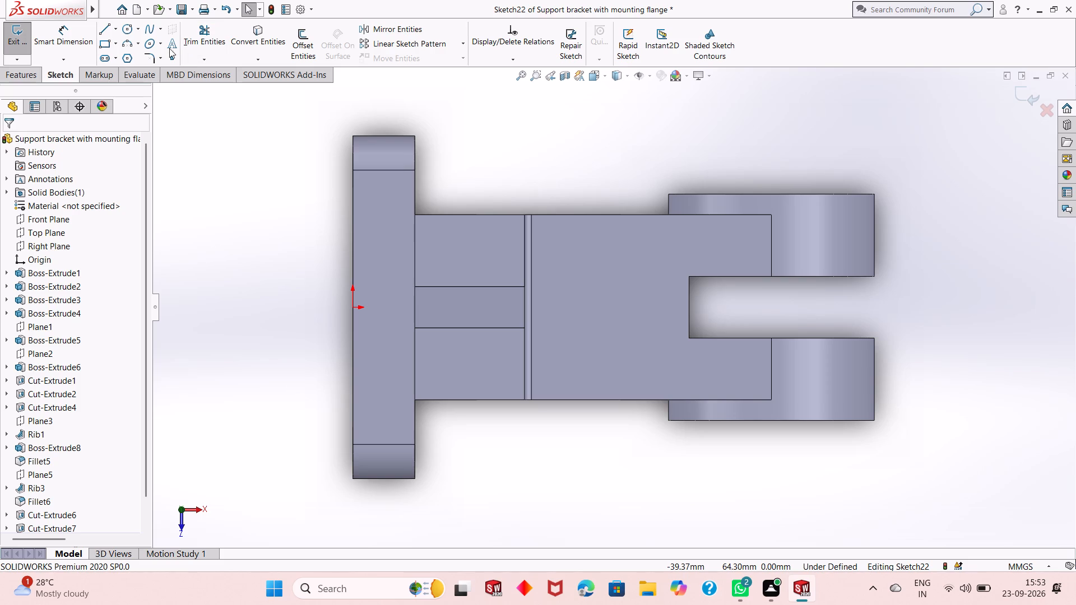
Sketch two circles, about 10.5 mm and 12.9 mm in diameter, on the raised step's top face, one on each side of the rib.
{"action": "left_click", "coordinate": [127, 31]}
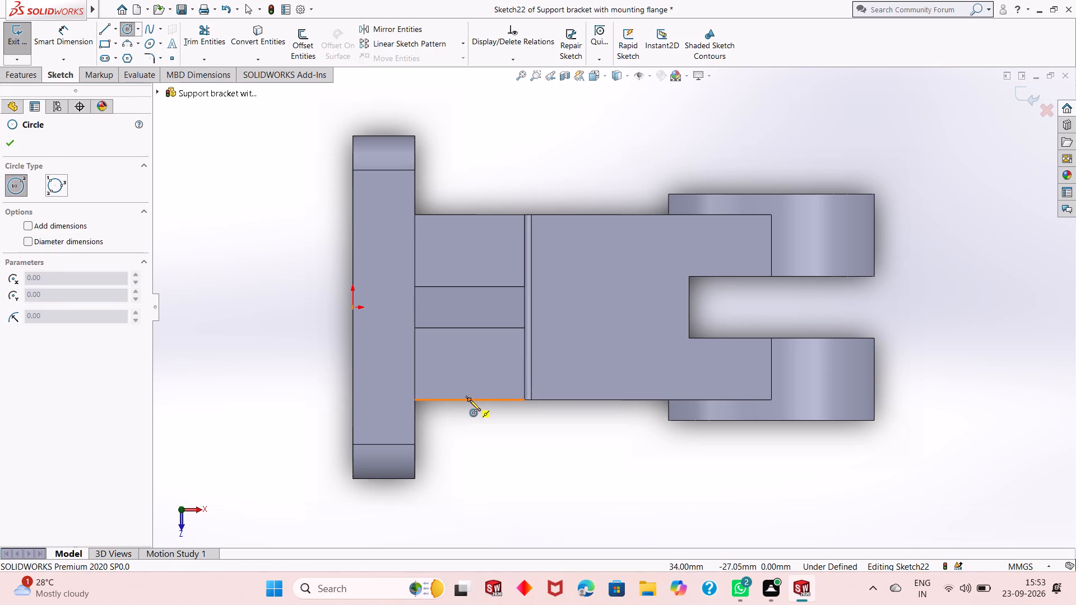
{"action": "left_click", "coordinate": [467, 364]}
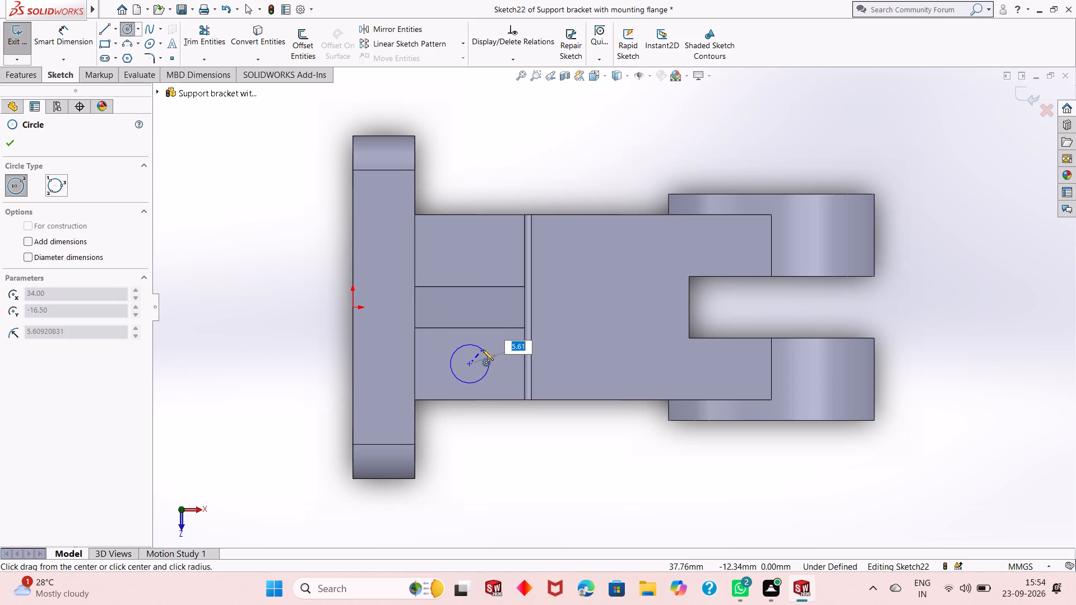
{"action": "left_click", "coordinate": [483, 352]}
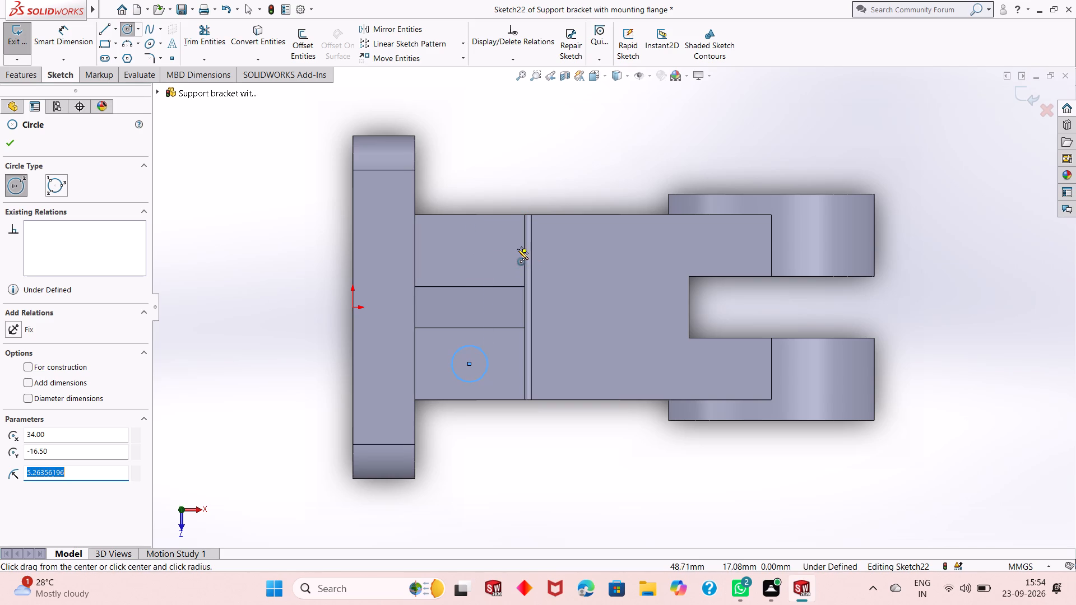
{"action": "left_click", "coordinate": [469, 250]}
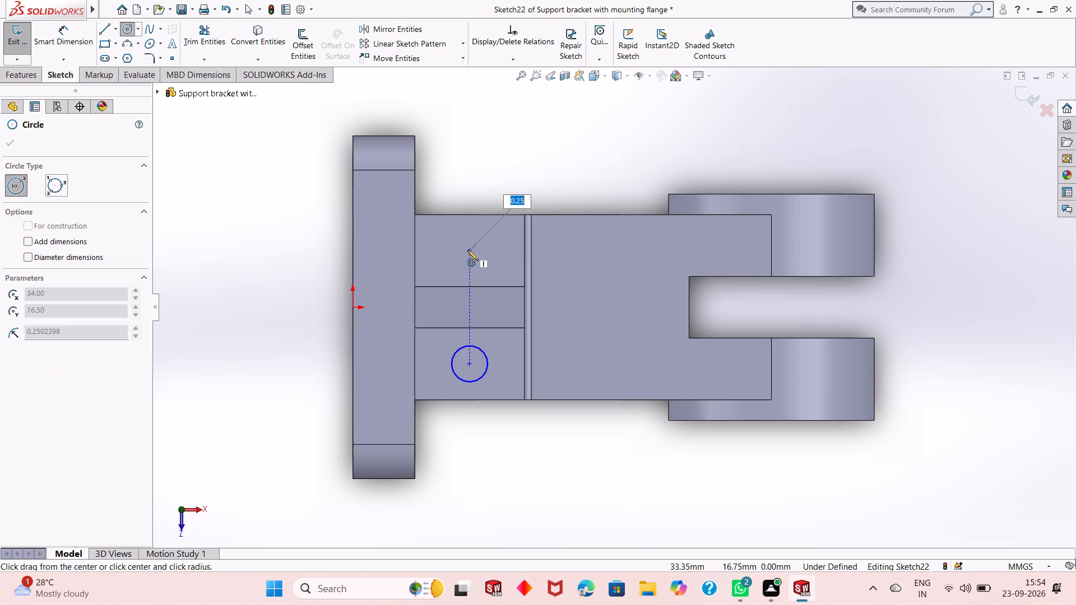
{"action": "left_click", "coordinate": [470, 273]}
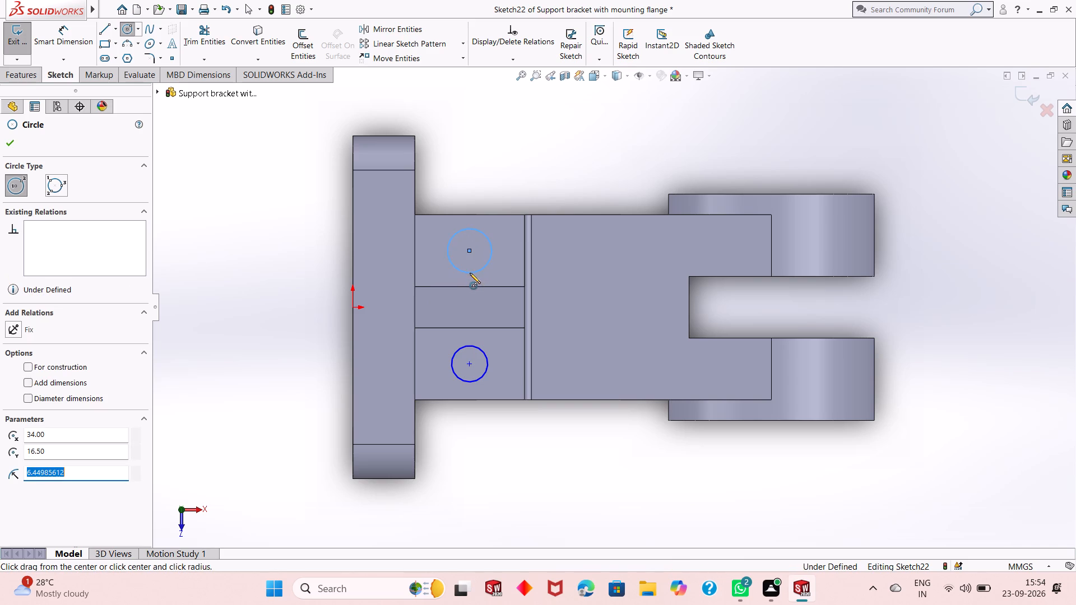
{"action": "left_click", "coordinate": [13, 146]}
{"action": "right_click", "coordinate": [232, 211]}
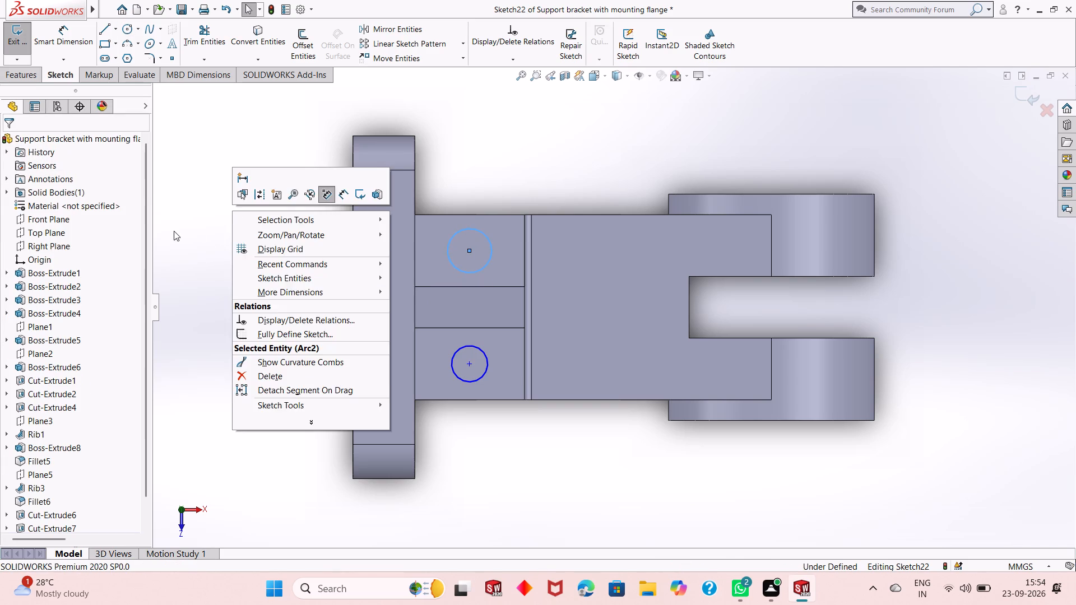
{"action": "left_click", "coordinate": [170, 232]}
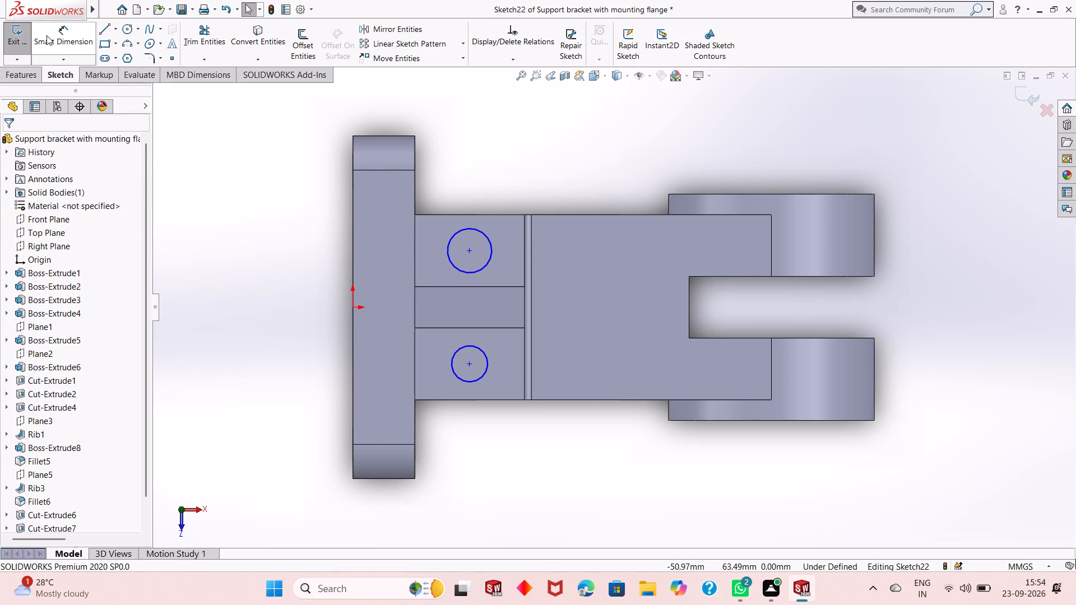
Dimension the diameter of both circles beside the rib as 10 mm.
{"action": "left_click", "coordinate": [47, 35]}
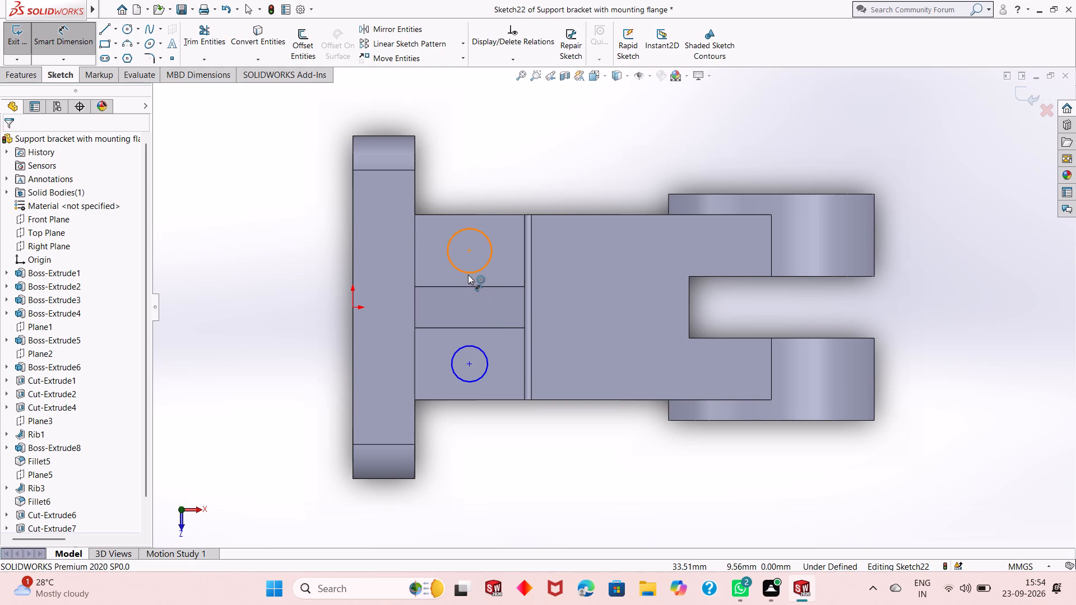
{"action": "left_click", "coordinate": [468, 274]}
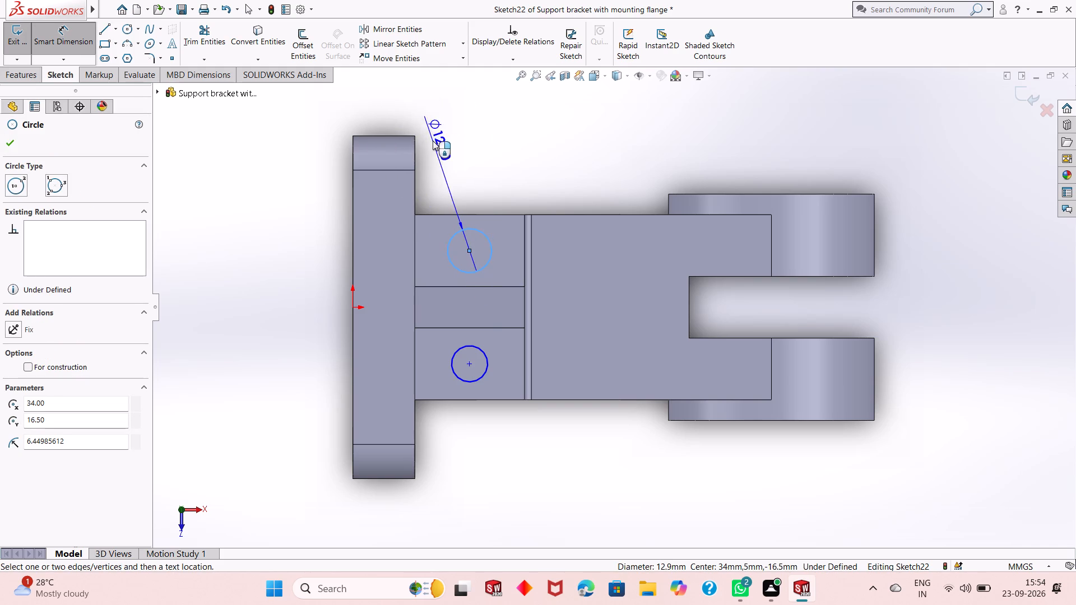
{"action": "left_click_drag", "start_coordinate": [442, 142], "coordinate": [433, 139]}
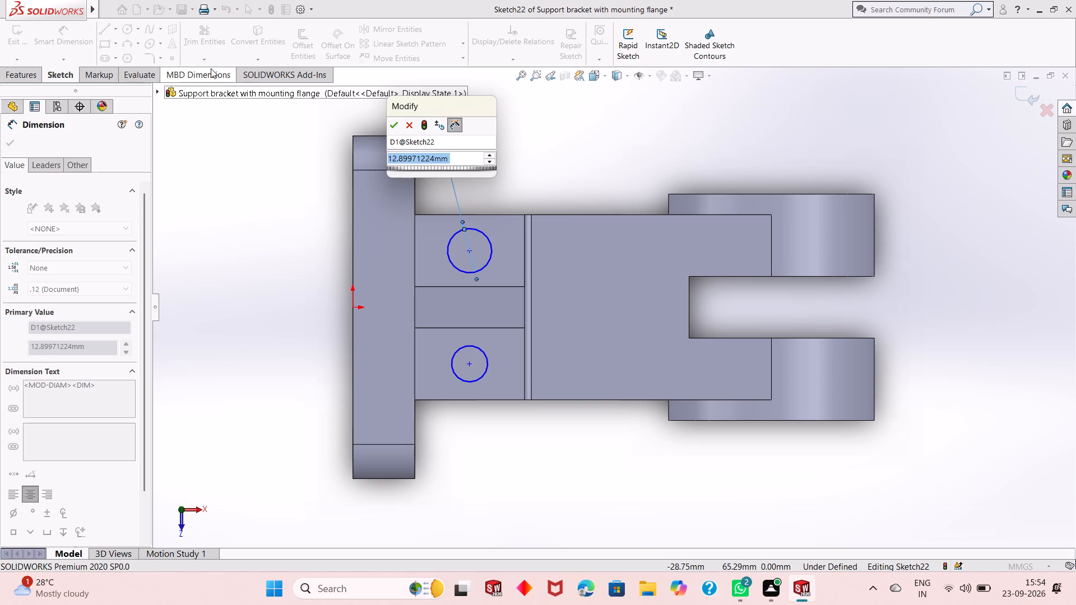
{"action": "key", "text": "1"}
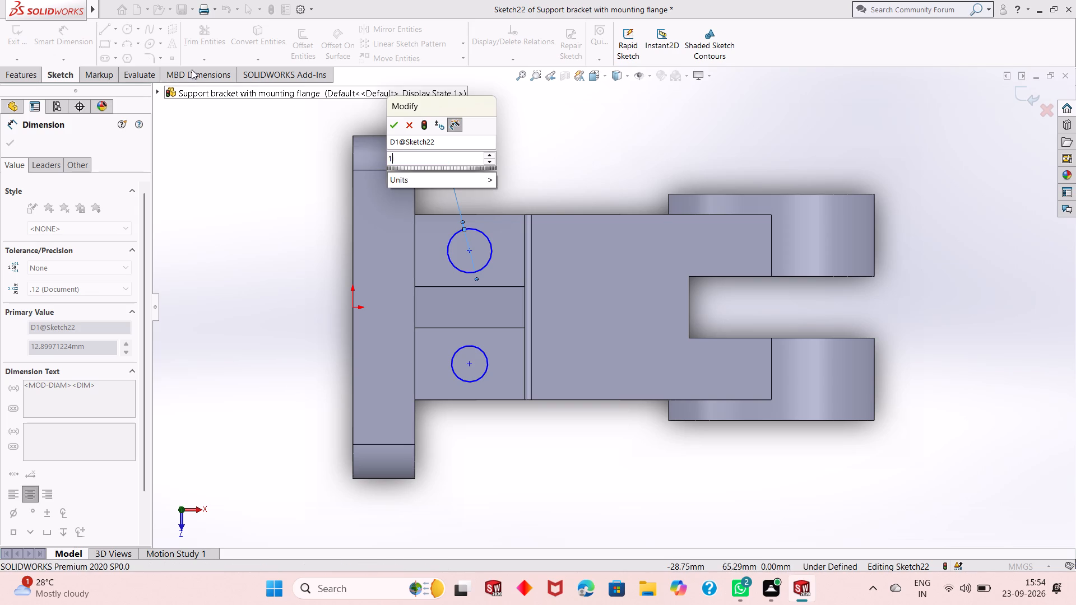
{"action": "key", "text": "0"}
{"action": "key", "text": "Return"}
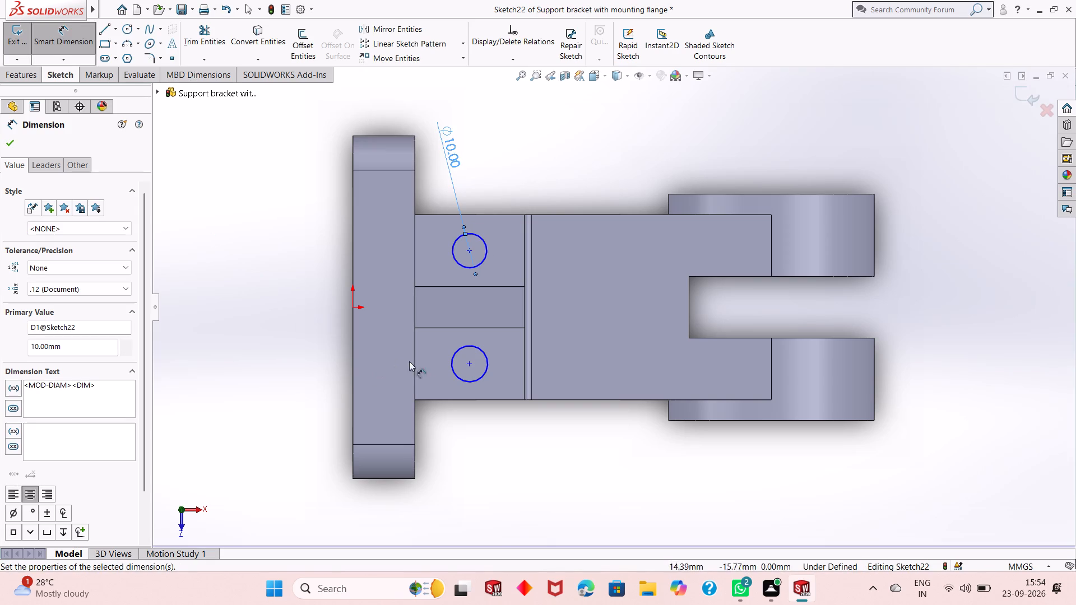
{"action": "left_click", "coordinate": [451, 369]}
{"action": "left_click", "coordinate": [512, 483]}
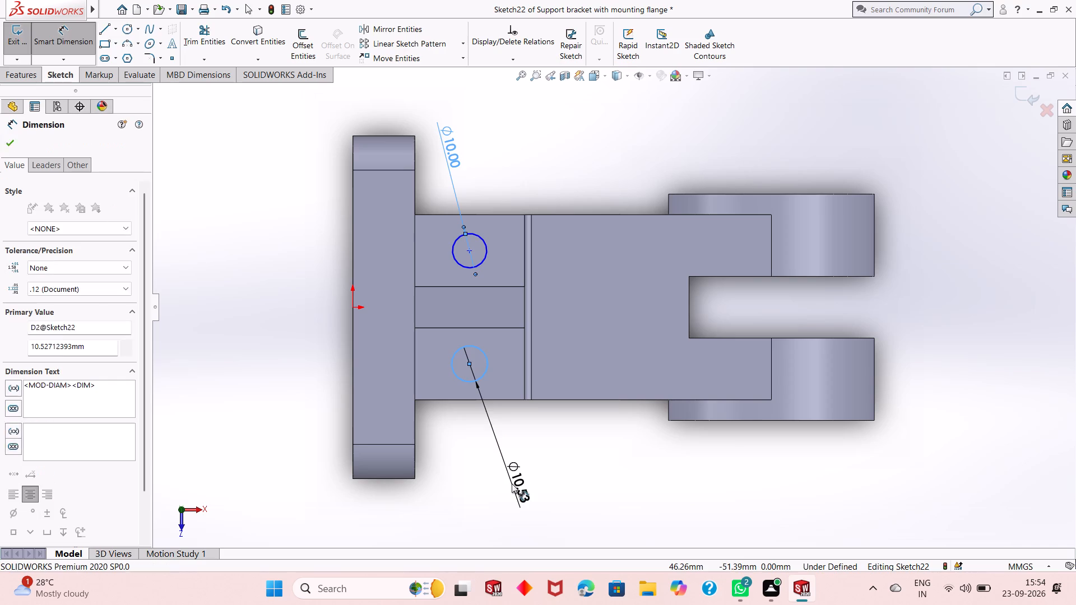
{"action": "type", "text": "10"}
{"action": "key", "text": "Return"}
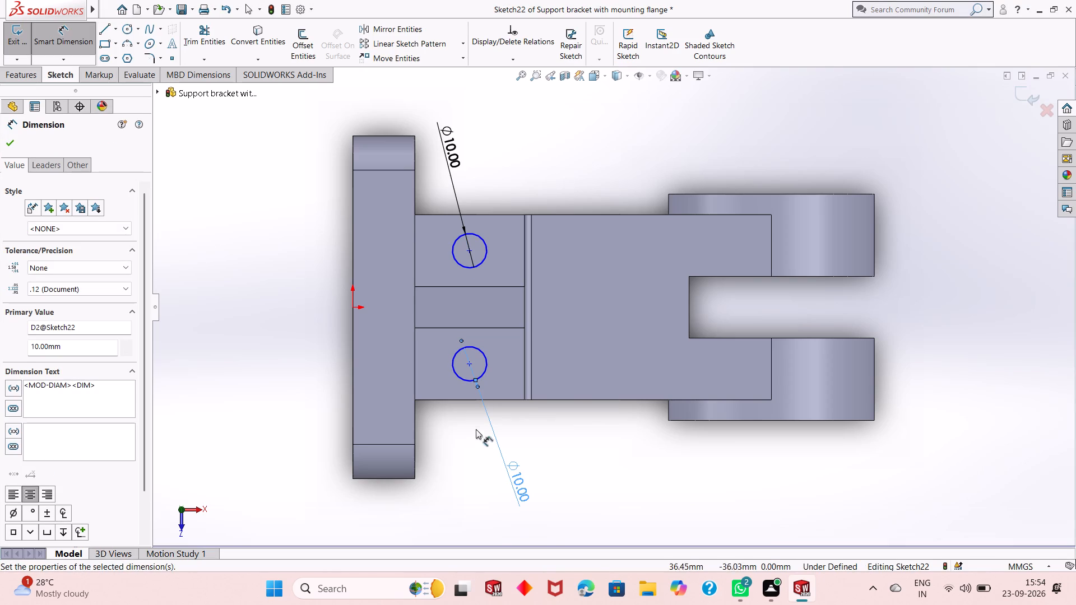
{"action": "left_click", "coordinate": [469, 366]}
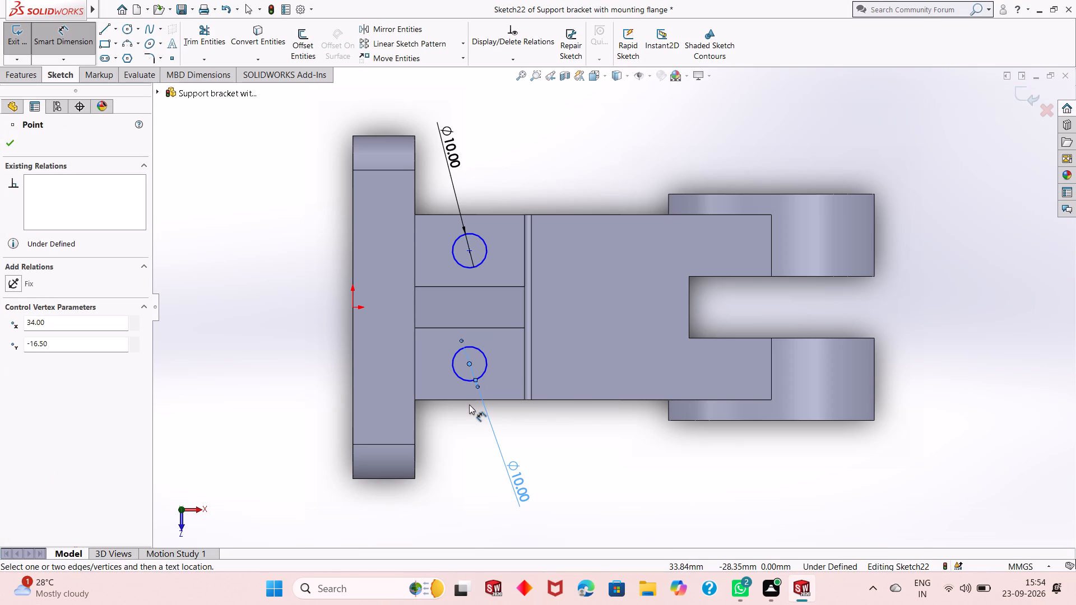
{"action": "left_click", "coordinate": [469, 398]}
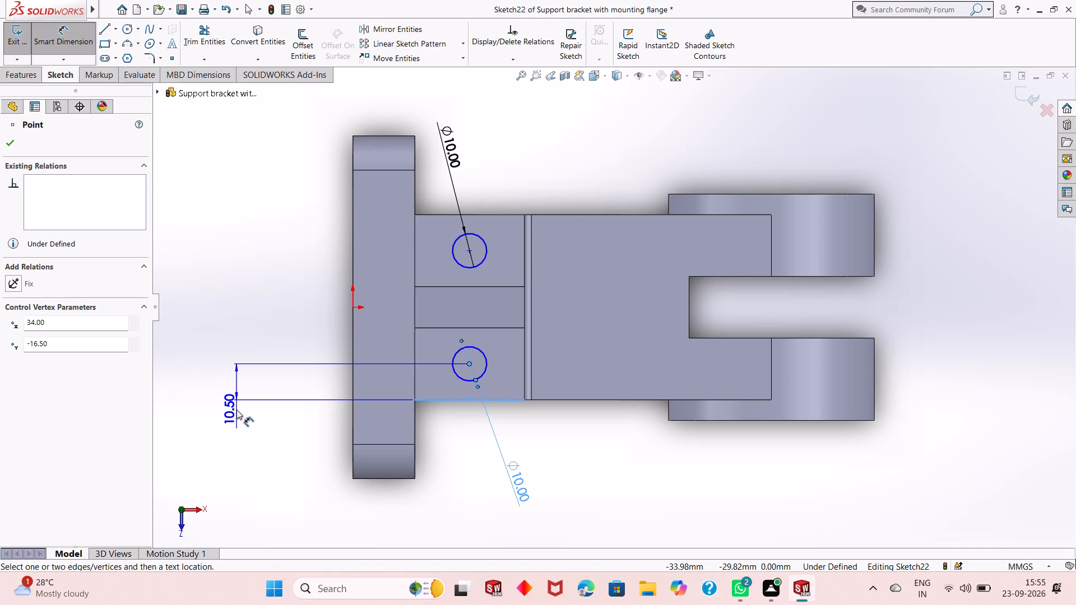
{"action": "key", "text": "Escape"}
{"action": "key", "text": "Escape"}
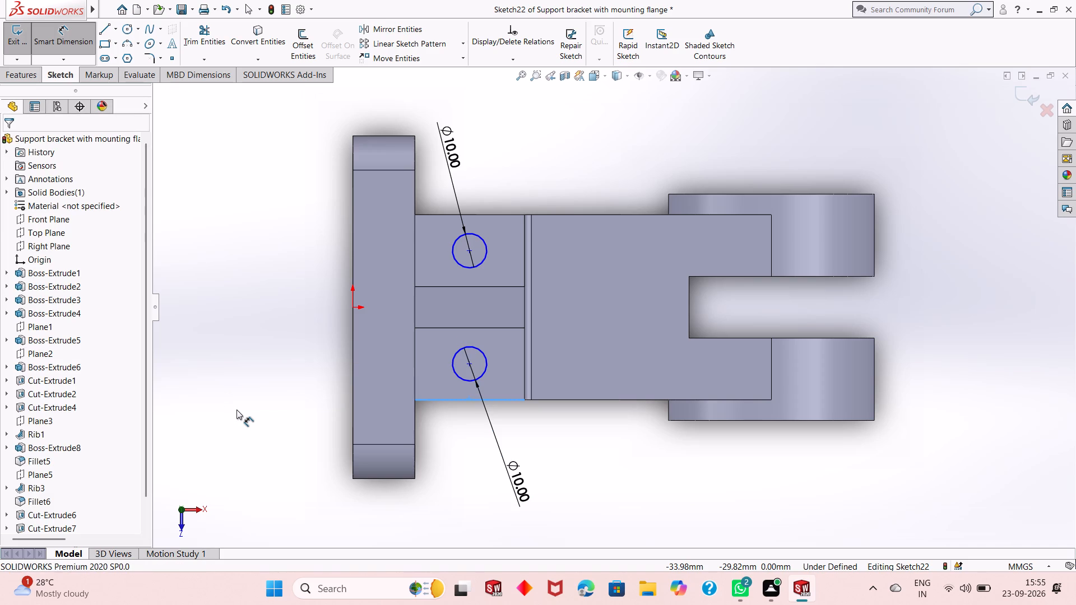
Extrude-cut the two 10 mm circles into the raised step as blind recesses 2 mm deep.
{"action": "middle_click_drag", "start_coordinate": [446, 453], "coordinate": [373, 427]}
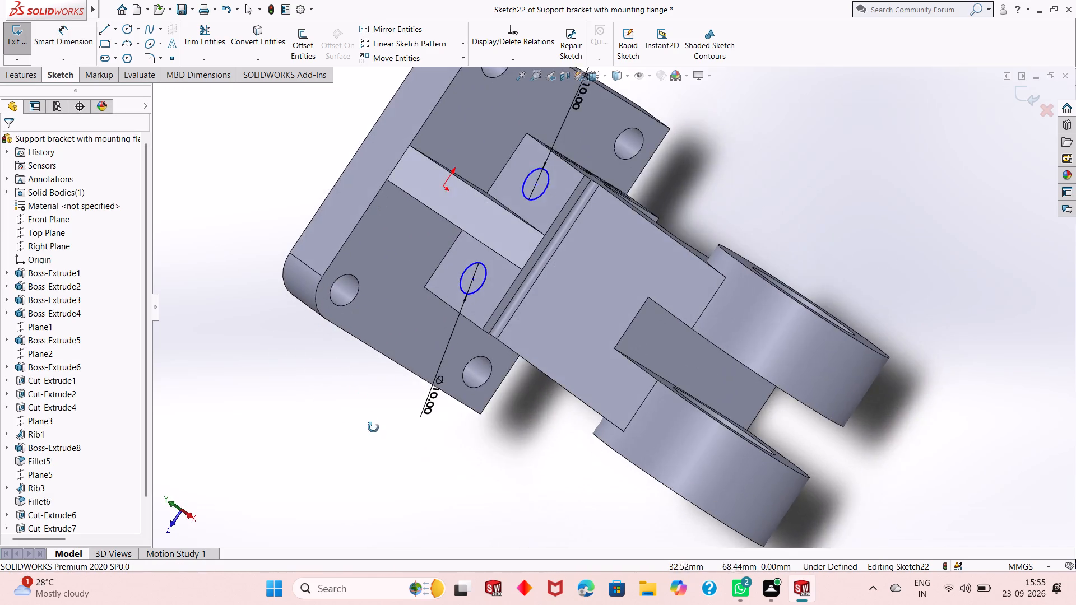
{"action": "middle_click_drag", "start_coordinate": [373, 427], "coordinate": [374, 429]}
{"action": "middle_click_drag", "start_coordinate": [381, 429], "coordinate": [379, 365]}
{"action": "scroll", "coordinate": [420, 400], "scroll_direction": "up", "scroll_amount": 2}
{"action": "scroll", "coordinate": [834, 458], "scroll_direction": "down", "scroll_amount": 3}
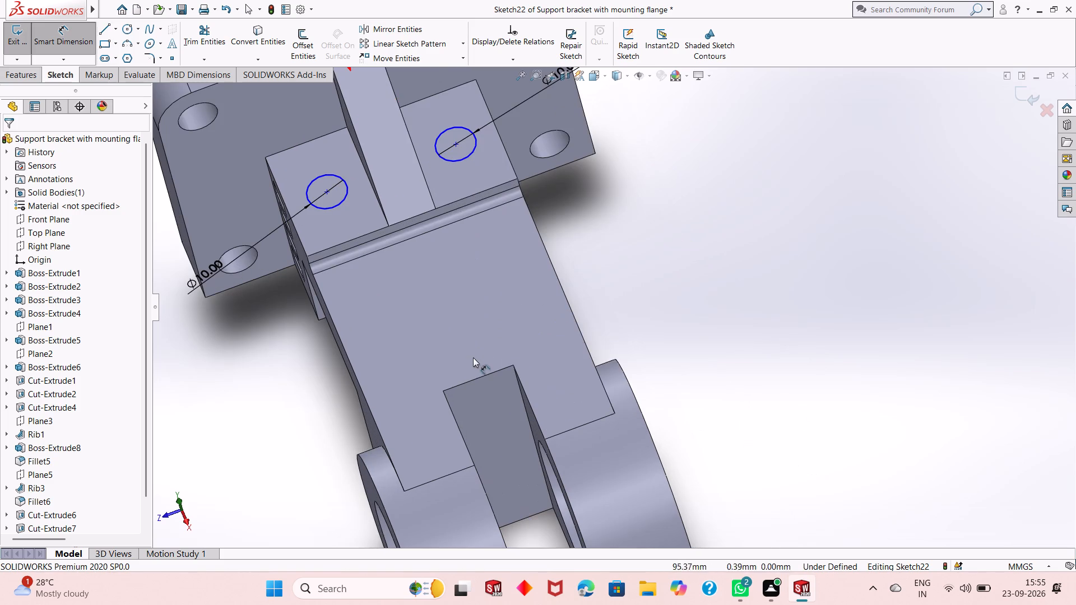
{"action": "scroll", "coordinate": [474, 361], "scroll_direction": "up", "scroll_amount": 2}
{"action": "middle_click_drag", "start_coordinate": [487, 357], "coordinate": [487, 302]}
{"action": "scroll", "coordinate": [481, 288], "scroll_direction": "down", "scroll_amount": 3}
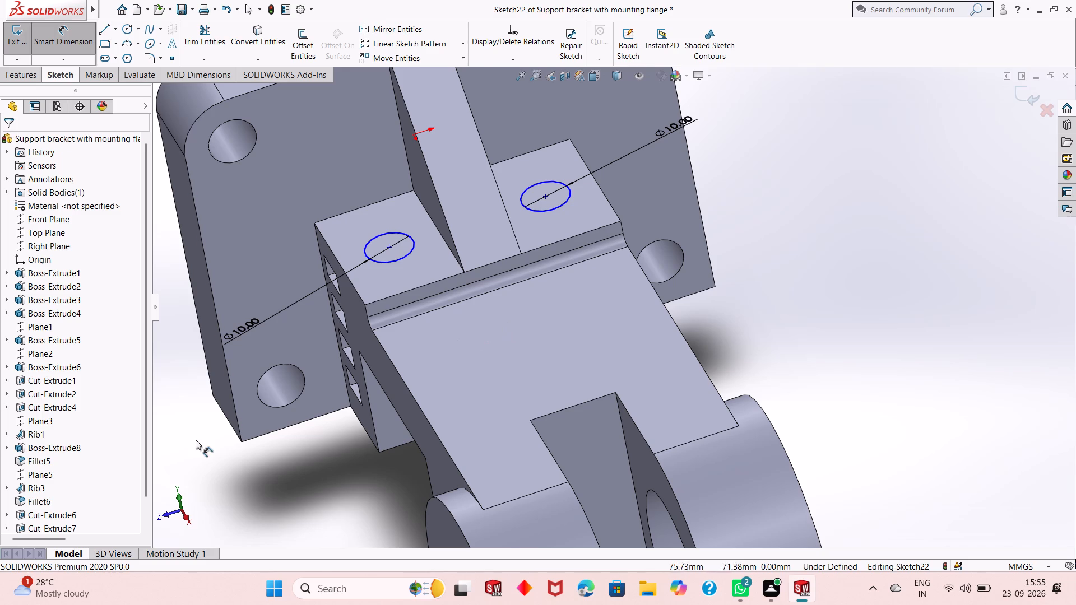
{"action": "scroll", "coordinate": [214, 430], "scroll_direction": "up", "scroll_amount": 2}
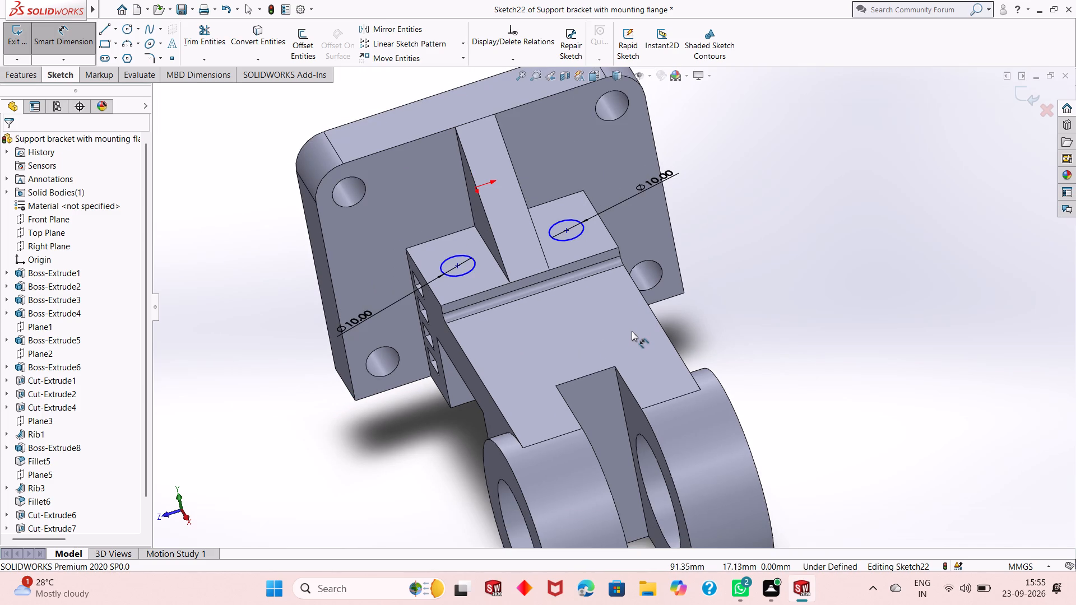
{"action": "right_click", "coordinate": [766, 227]}
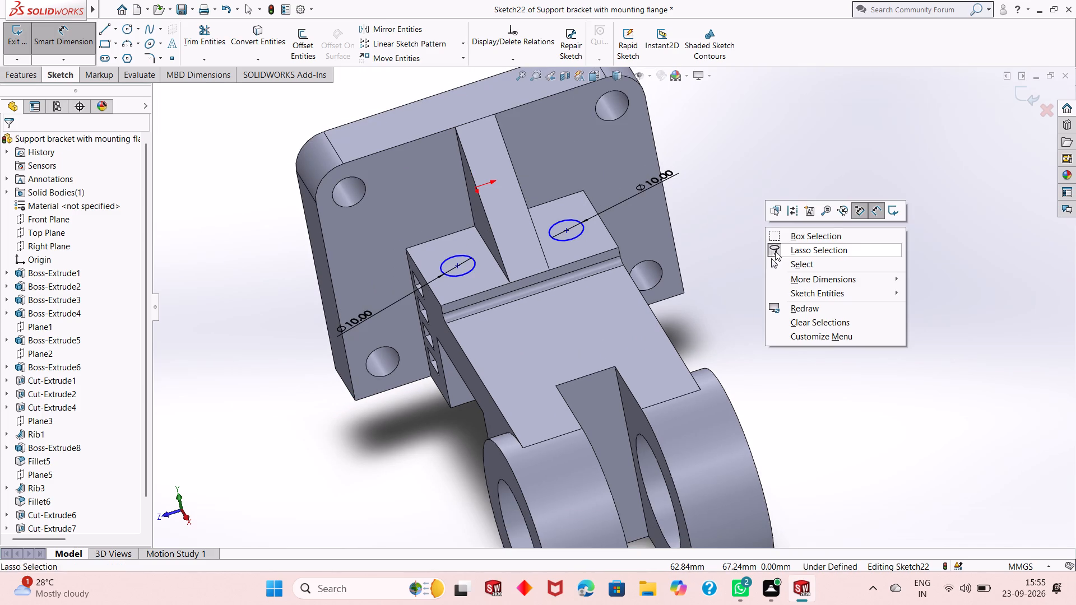
{"action": "left_click", "coordinate": [781, 262]}
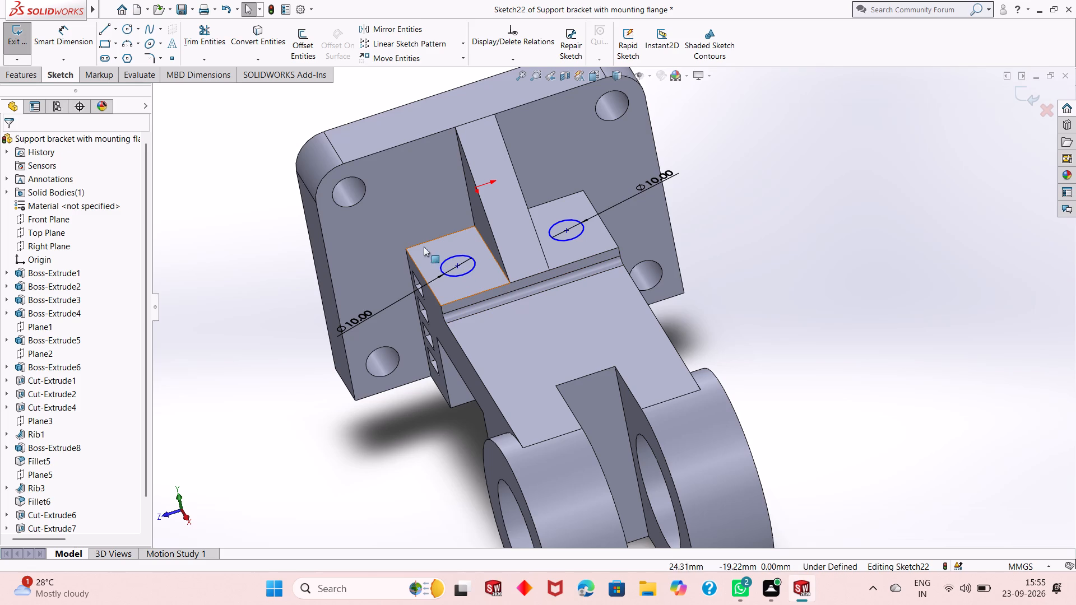
{"action": "left_click", "coordinate": [21, 78]}
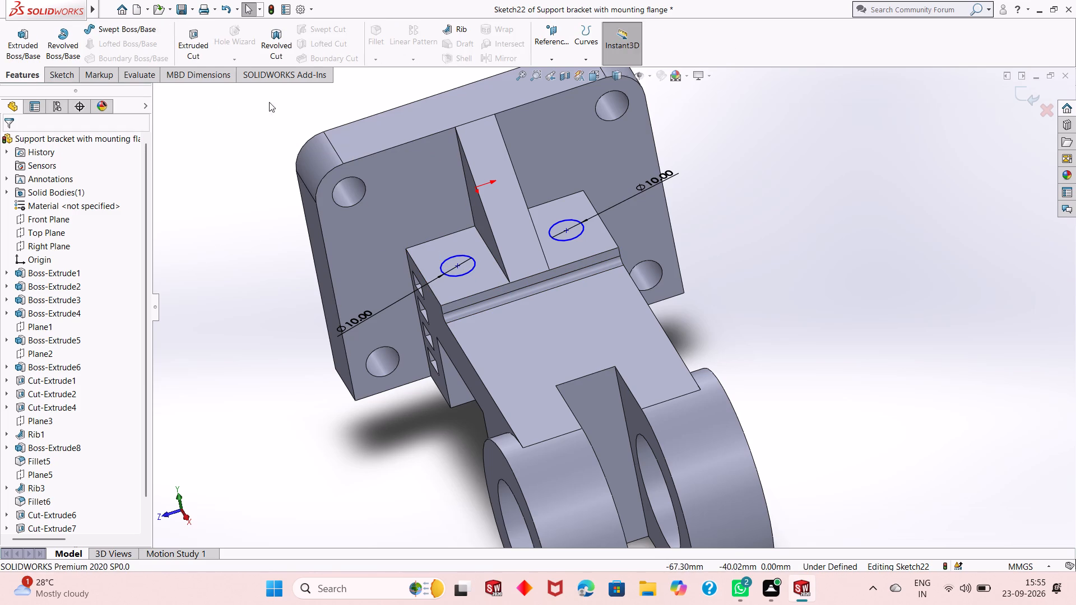
{"action": "left_click", "coordinate": [194, 58]}
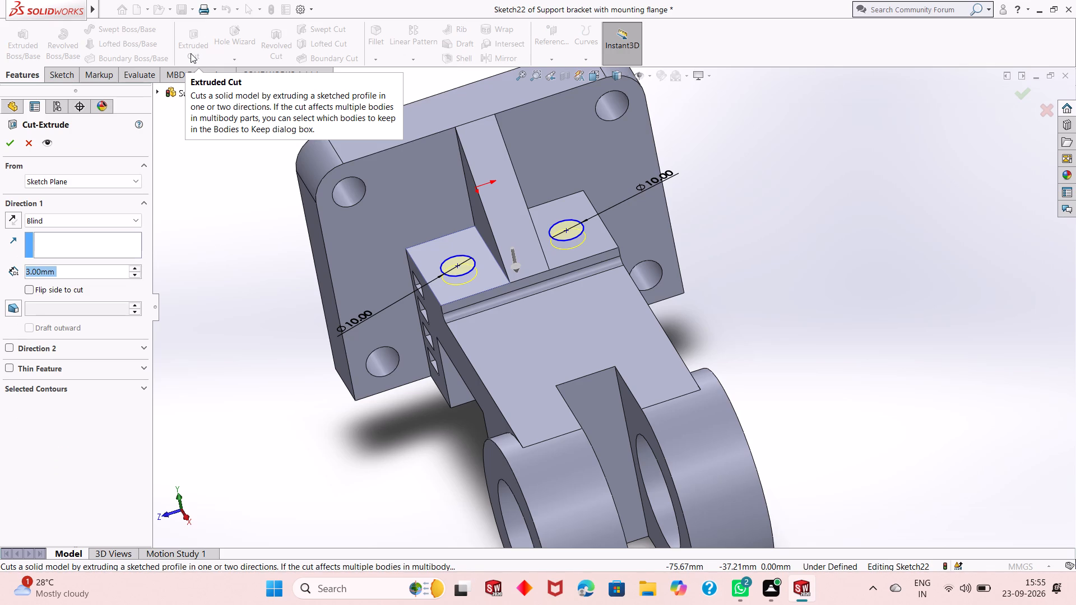
{"action": "key", "text": "2"}
{"action": "key", "text": "Return"}
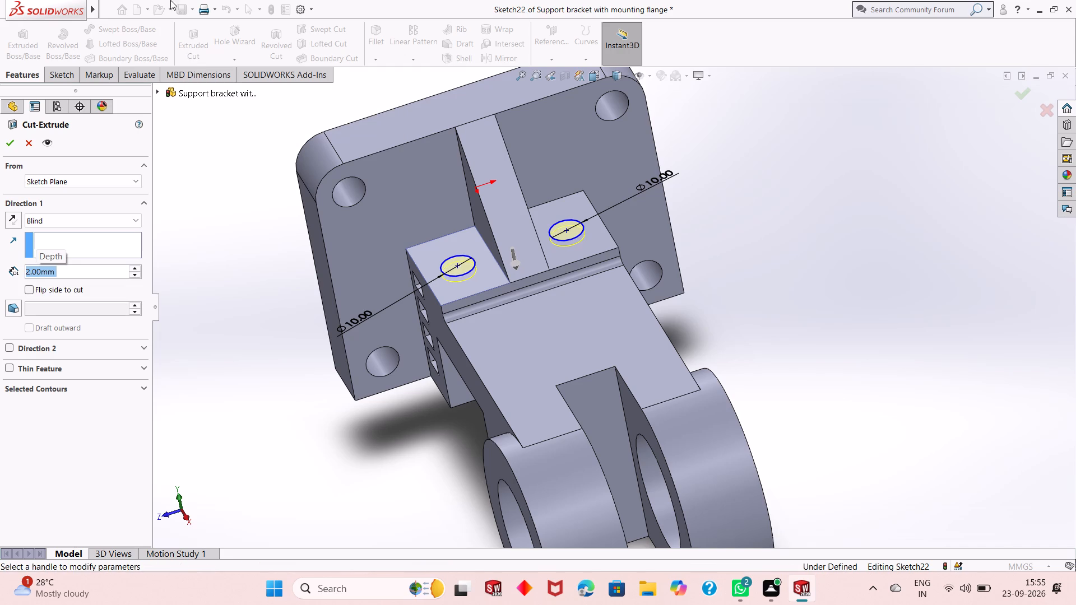
{"action": "left_click", "coordinate": [11, 147]}
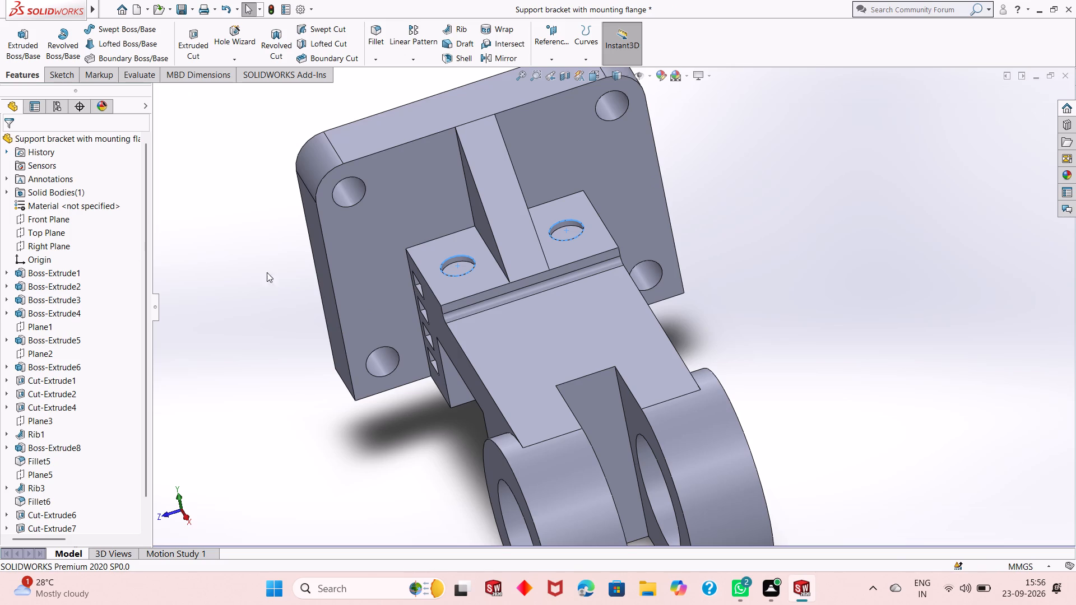
Start a sketch on the floor of one circular recess beside the rib and view it face-on.
{"action": "middle_click_drag", "start_coordinate": [451, 336], "coordinate": [489, 248]}
{"action": "scroll", "coordinate": [473, 252], "scroll_direction": "down", "scroll_amount": 1}
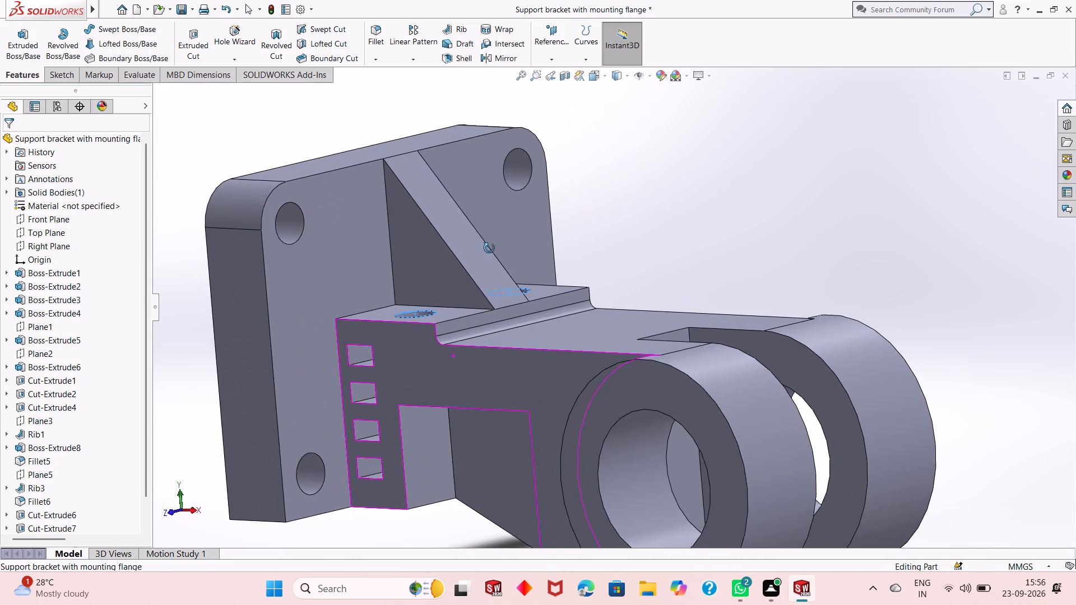
{"action": "middle_click_drag", "start_coordinate": [489, 248], "coordinate": [537, 245]}
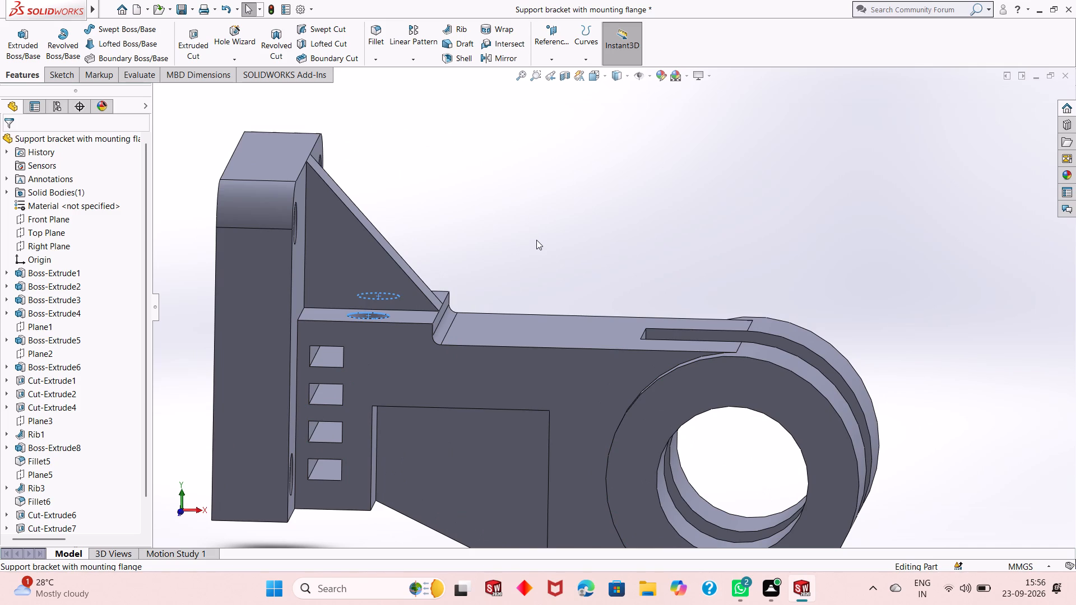
{"action": "middle_click_drag", "start_coordinate": [426, 384], "coordinate": [426, 385]}
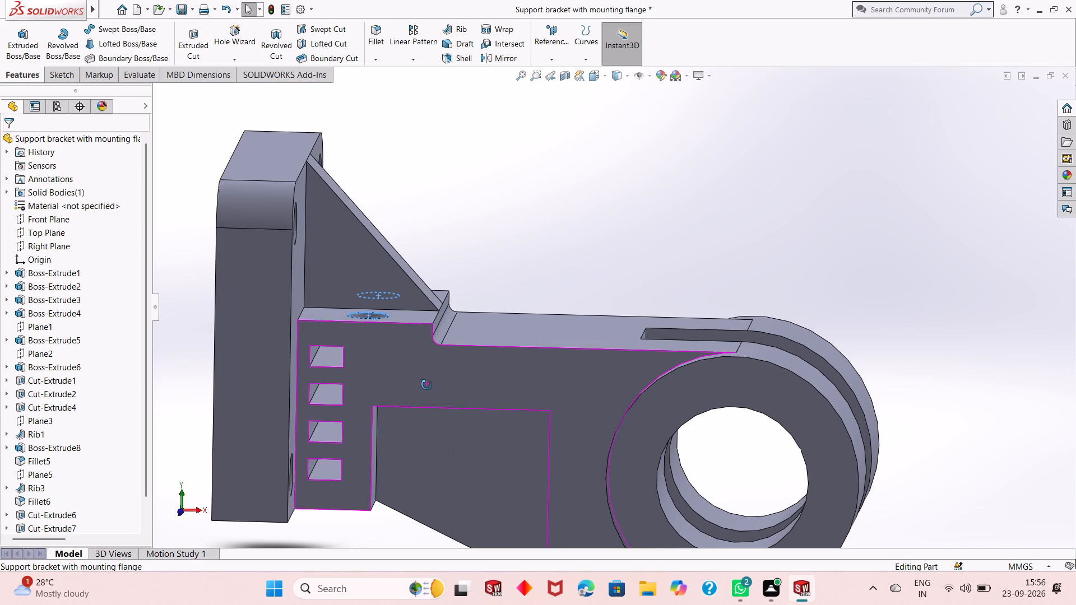
{"action": "middle_click_drag", "start_coordinate": [426, 385], "coordinate": [423, 435]}
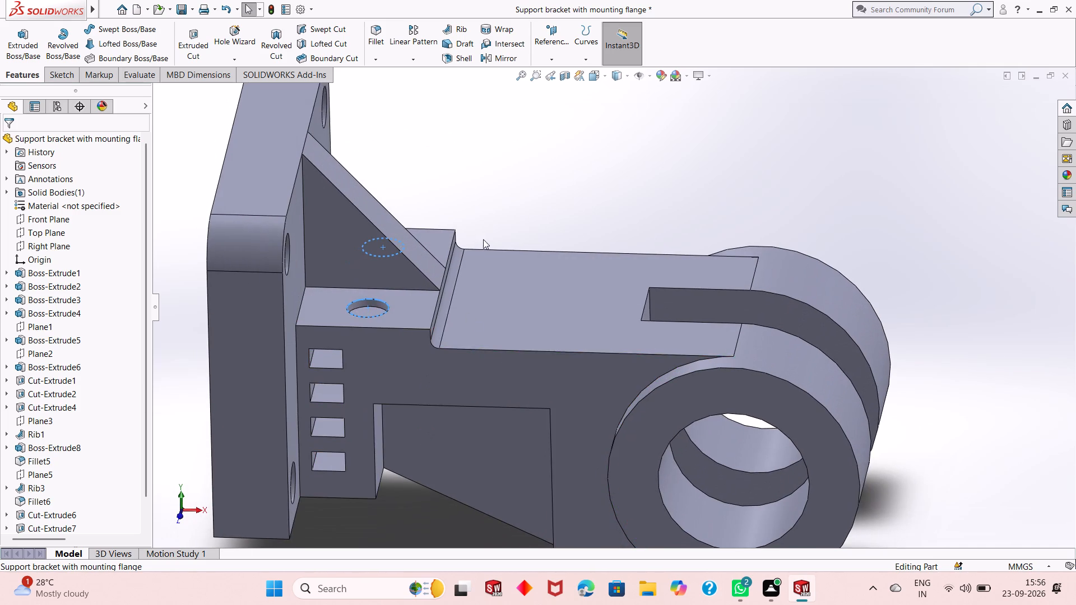
{"action": "middle_click_drag", "start_coordinate": [488, 231], "coordinate": [482, 311]}
{"action": "left_click", "coordinate": [363, 367]}
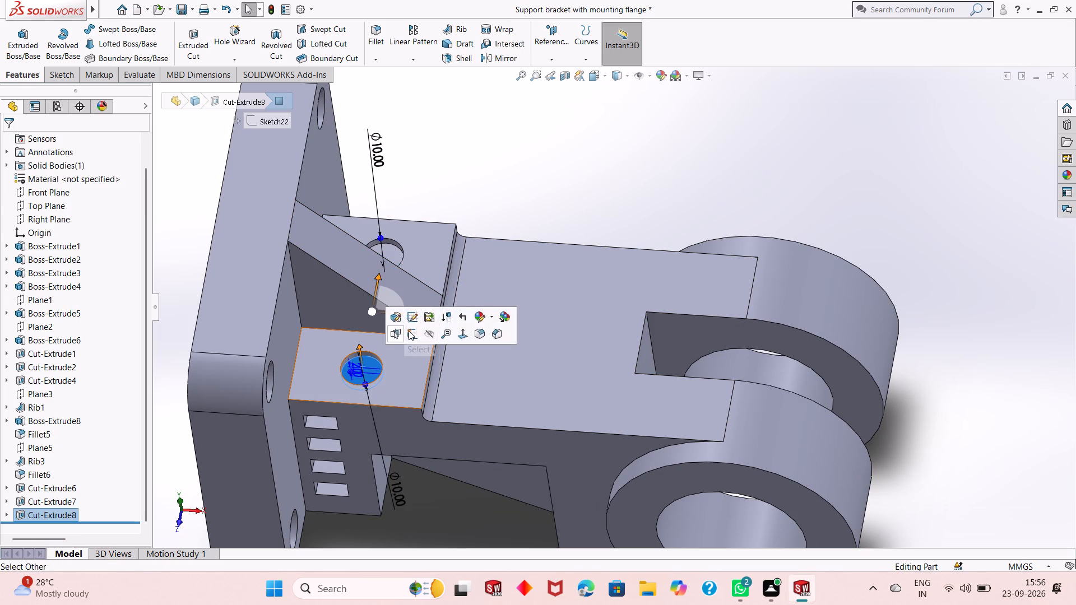
{"action": "left_click", "coordinate": [409, 331]}
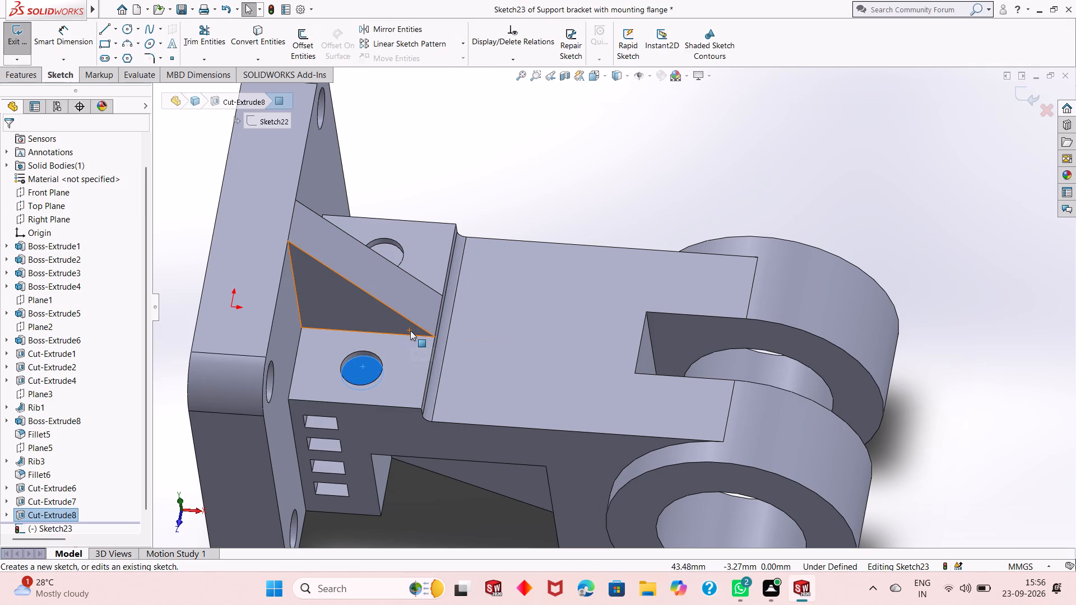
{"action": "key", "text": "ctrl+8"}
{"action": "key", "text": "Escape"}
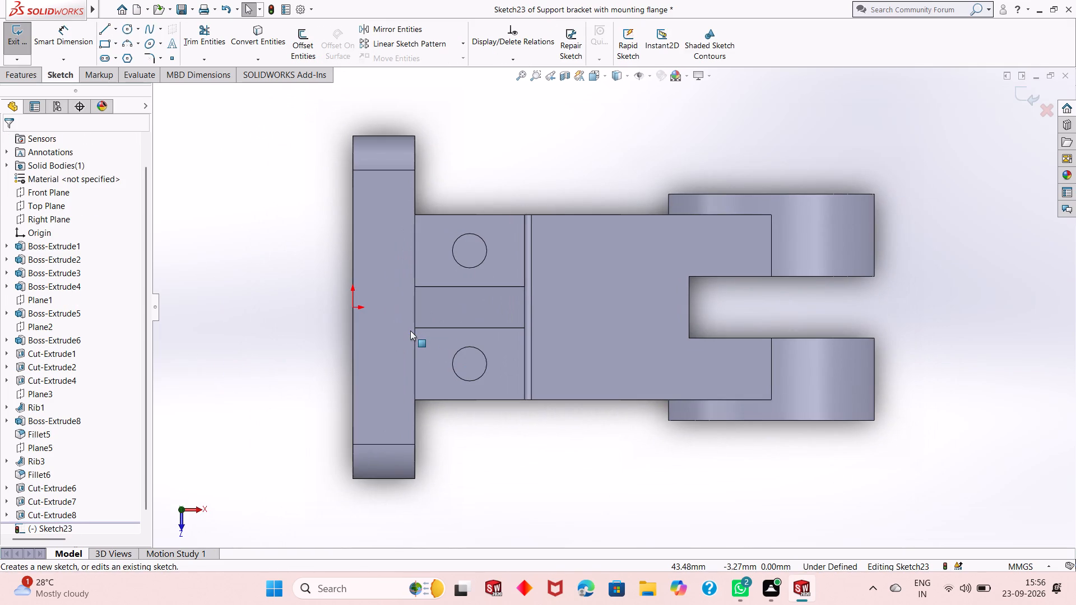
Sketch two circles, about 5.0 mm and 5.1 mm in diameter, concentric with the two circular recesses beside the rib.
{"action": "left_click", "coordinate": [127, 33]}
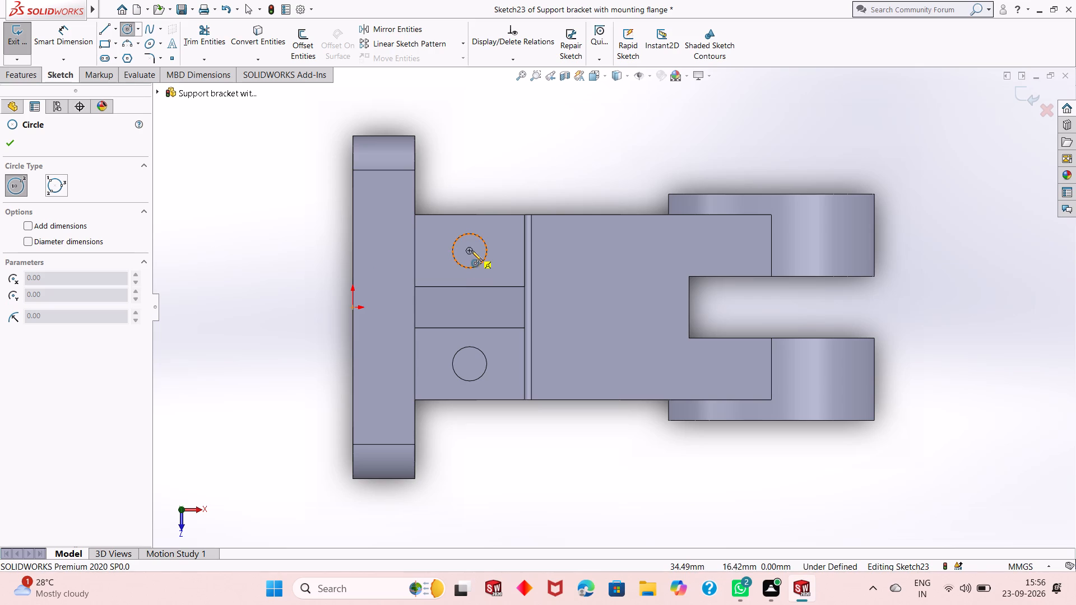
{"action": "left_click", "coordinate": [470, 253]}
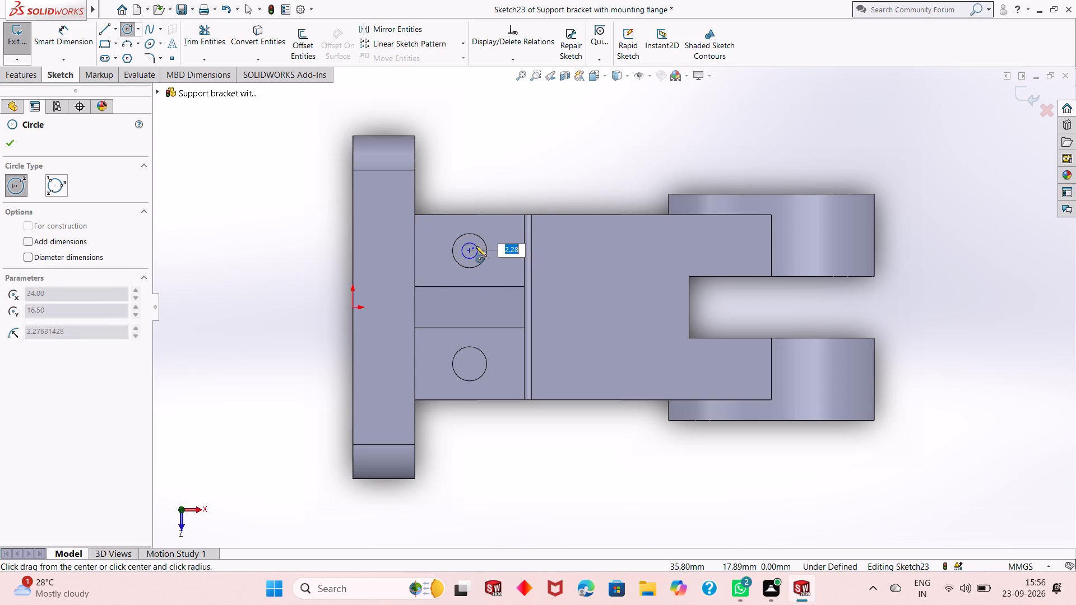
{"action": "left_click", "coordinate": [476, 245]}
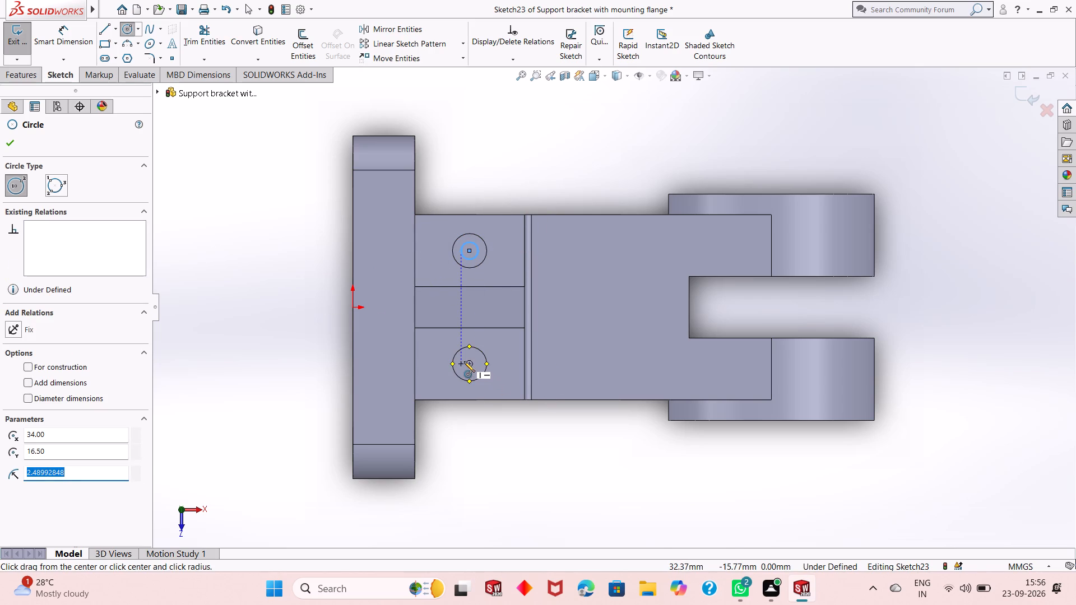
{"action": "left_click", "coordinate": [470, 363]}
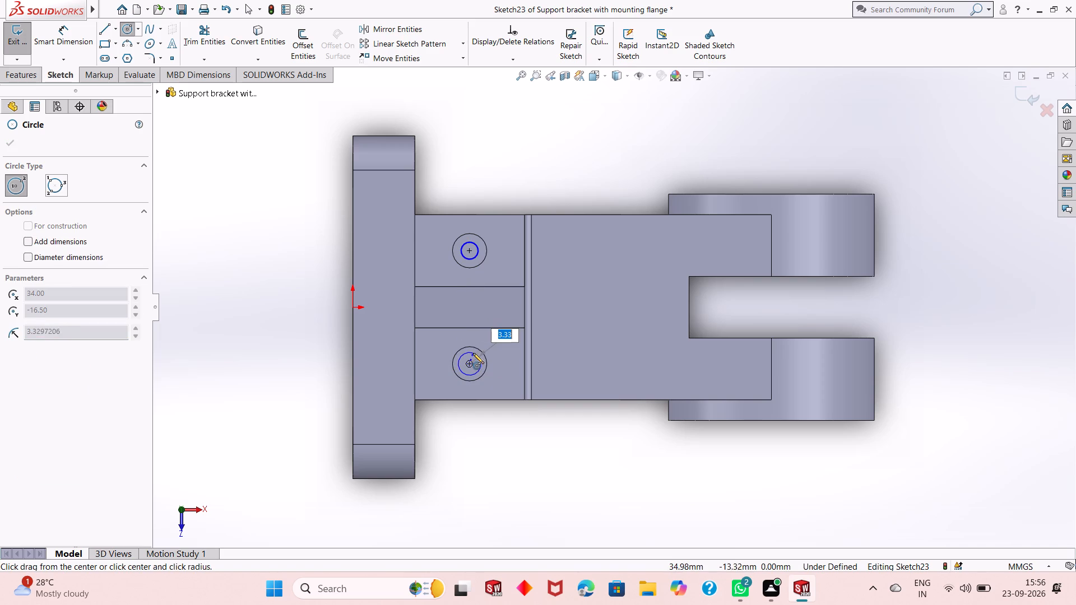
{"action": "left_click", "coordinate": [472, 355]}
{"action": "right_click", "coordinate": [258, 215]}
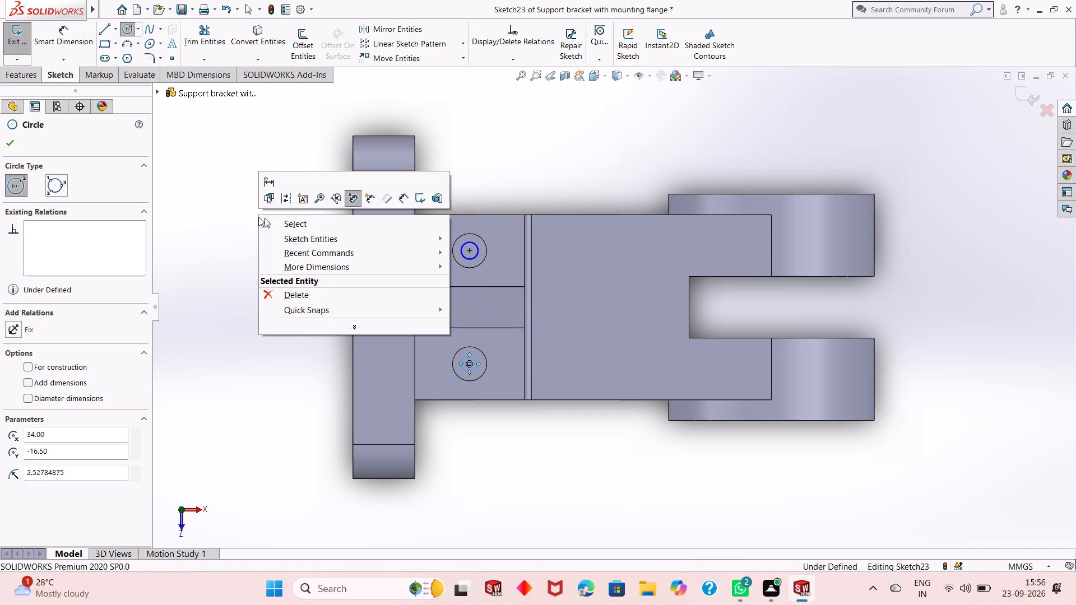
{"action": "left_click", "coordinate": [290, 227]}
Dimension the diameter of both inner circles in the recesses as 5 mm.
{"action": "left_click", "coordinate": [52, 41]}
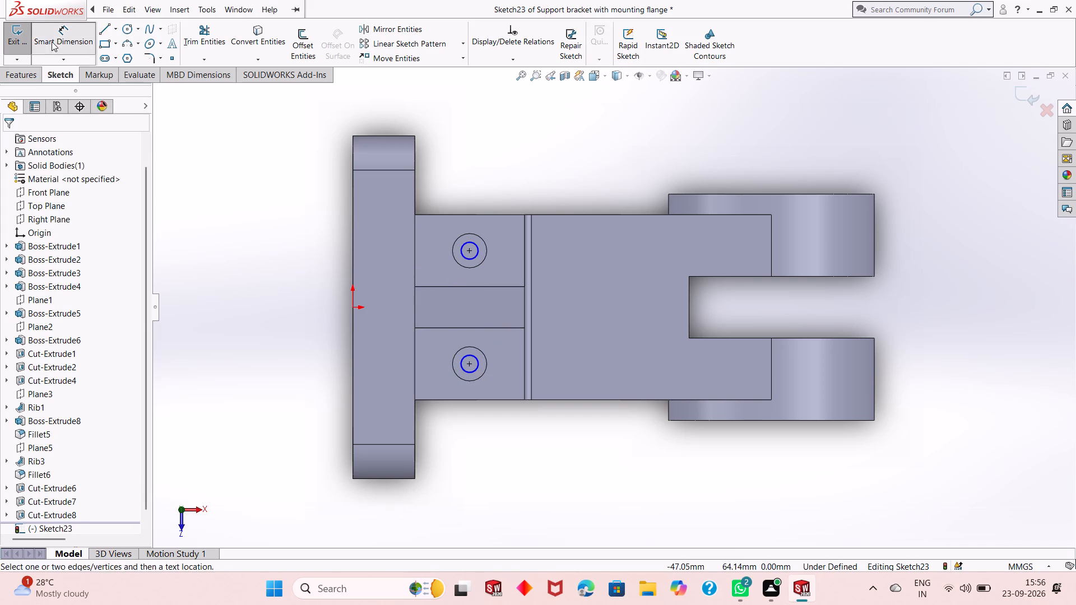
{"action": "left_click", "coordinate": [465, 259]}
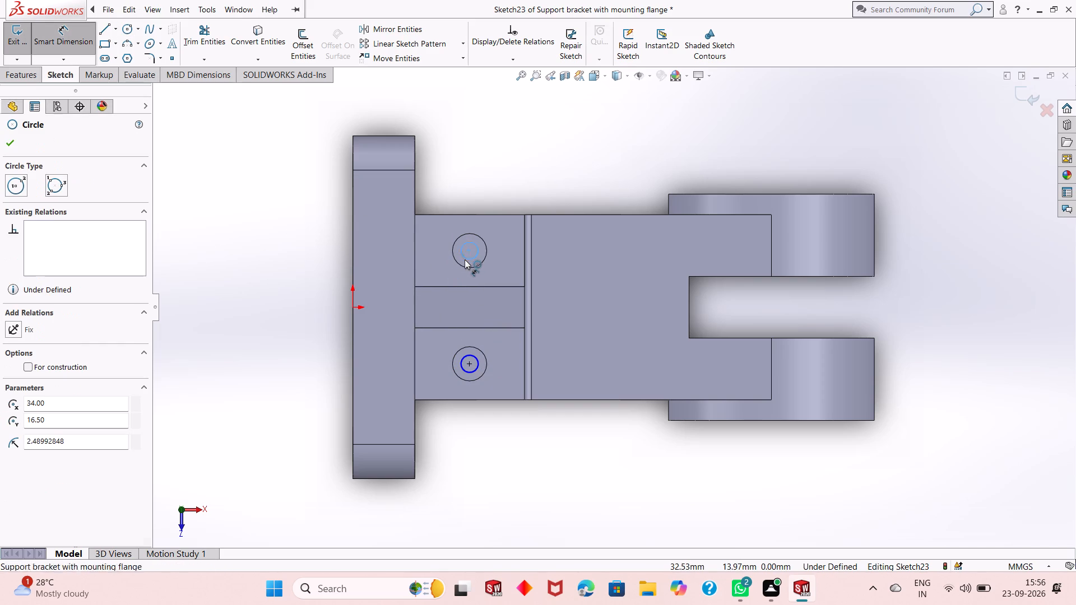
{"action": "left_click", "coordinate": [301, 337]}
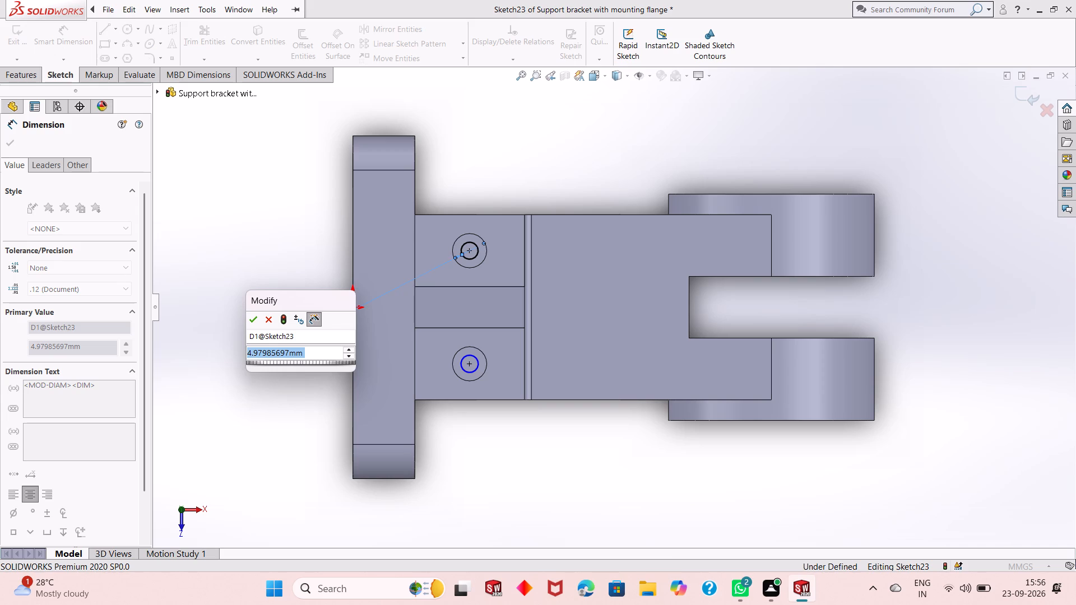
{"action": "key", "text": "5"}
{"action": "key", "text": "Return"}
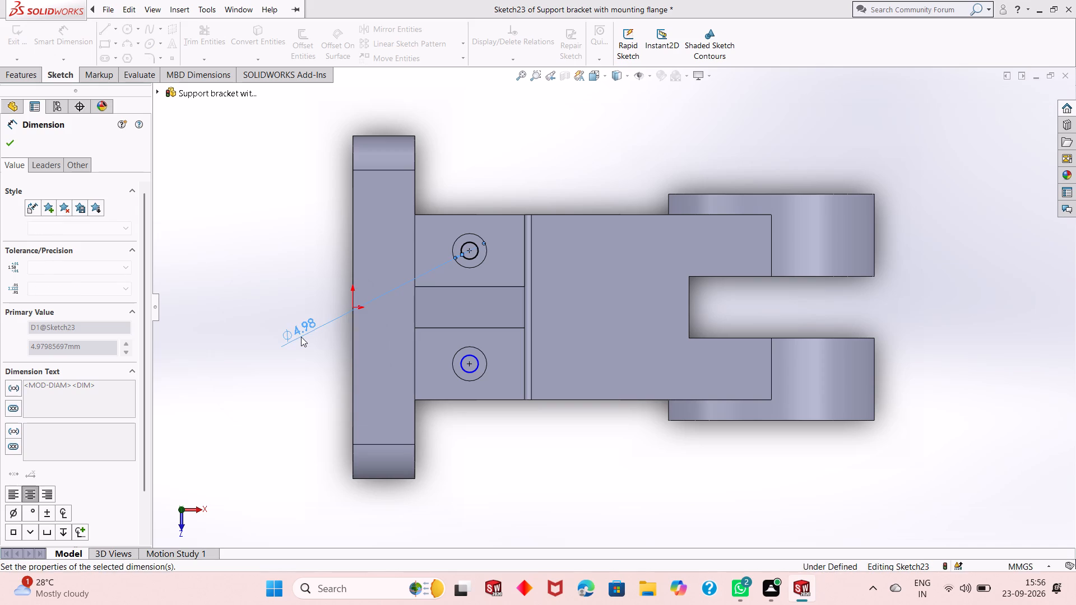
{"action": "left_click", "coordinate": [463, 371]}
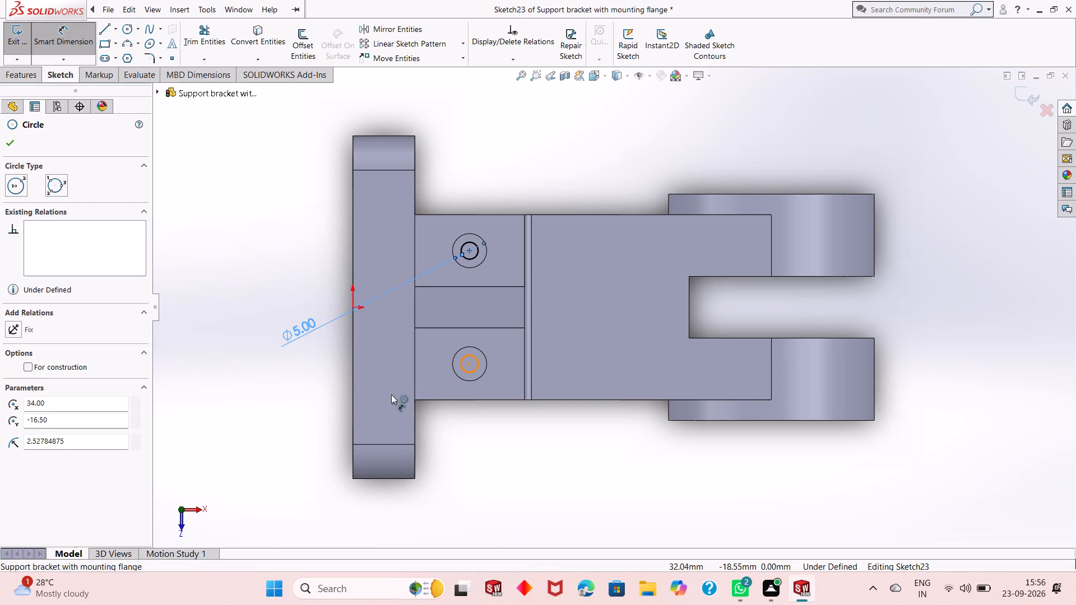
{"action": "left_click", "coordinate": [280, 443]}
{"action": "key", "text": "5"}
{"action": "key", "text": "Return"}
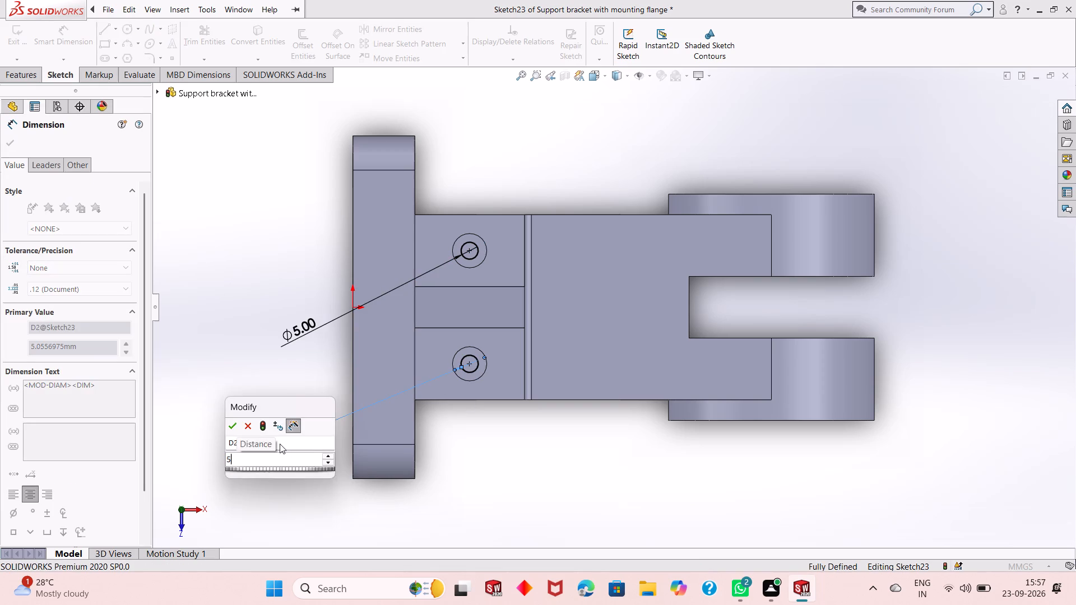
{"action": "right_click", "coordinate": [233, 216]}
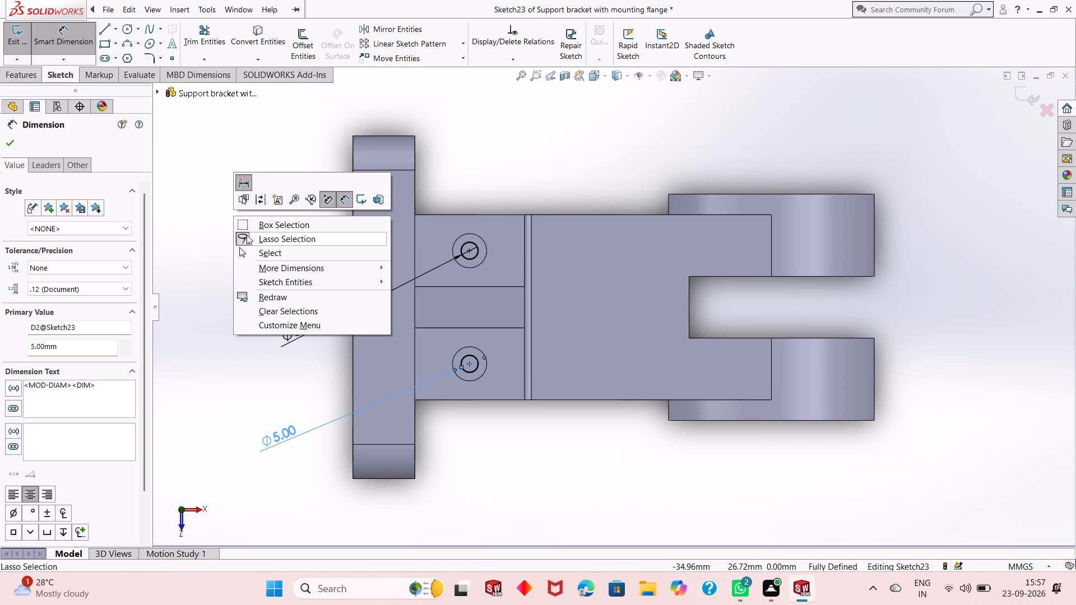
{"action": "left_click", "coordinate": [253, 252]}
Extrude-cut the two 5 mm circles from the recess floors as blind holes 13 mm deep.
{"action": "scroll", "coordinate": [500, 338], "scroll_direction": "down", "scroll_amount": 2}
{"action": "scroll", "coordinate": [500, 338], "scroll_direction": "up", "scroll_amount": 2}
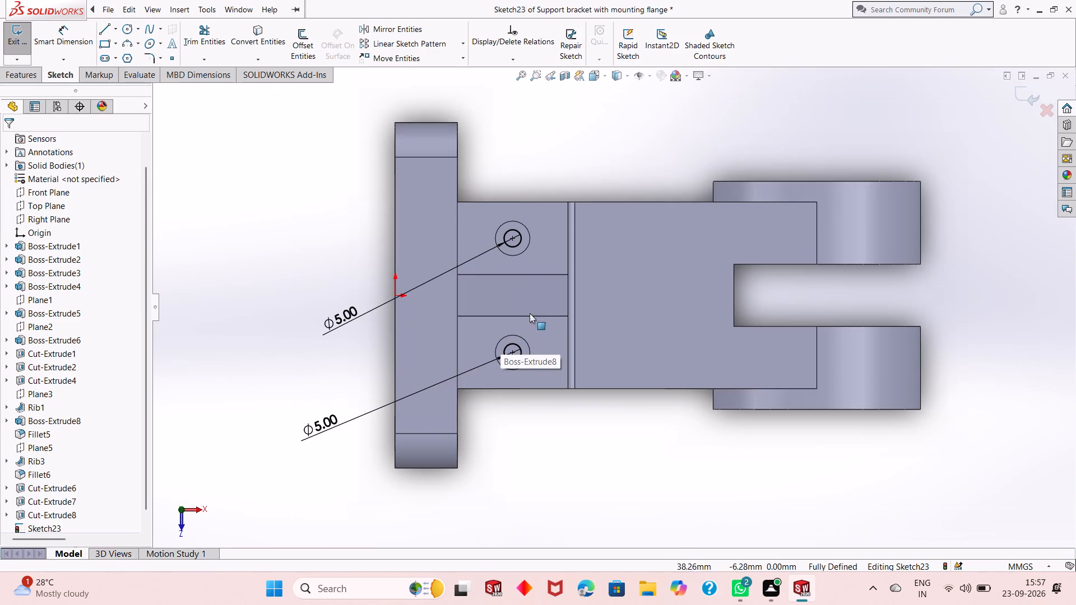
{"action": "scroll", "coordinate": [671, 324], "scroll_direction": "down", "scroll_amount": 3}
{"action": "scroll", "coordinate": [447, 308], "scroll_direction": "up", "scroll_amount": 1}
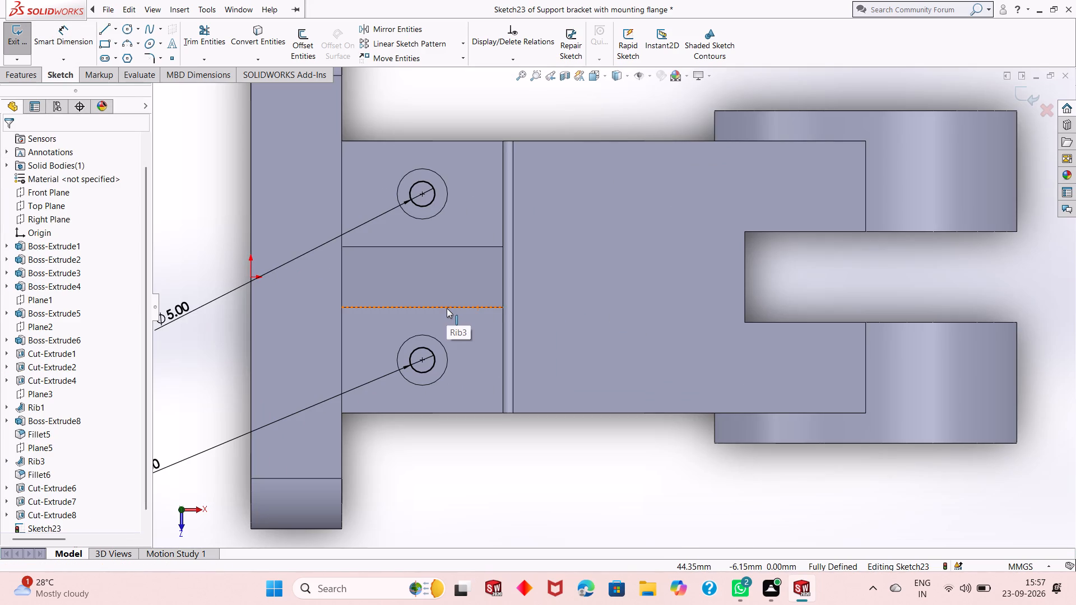
{"action": "middle_click_drag", "start_coordinate": [465, 448], "coordinate": [468, 371]}
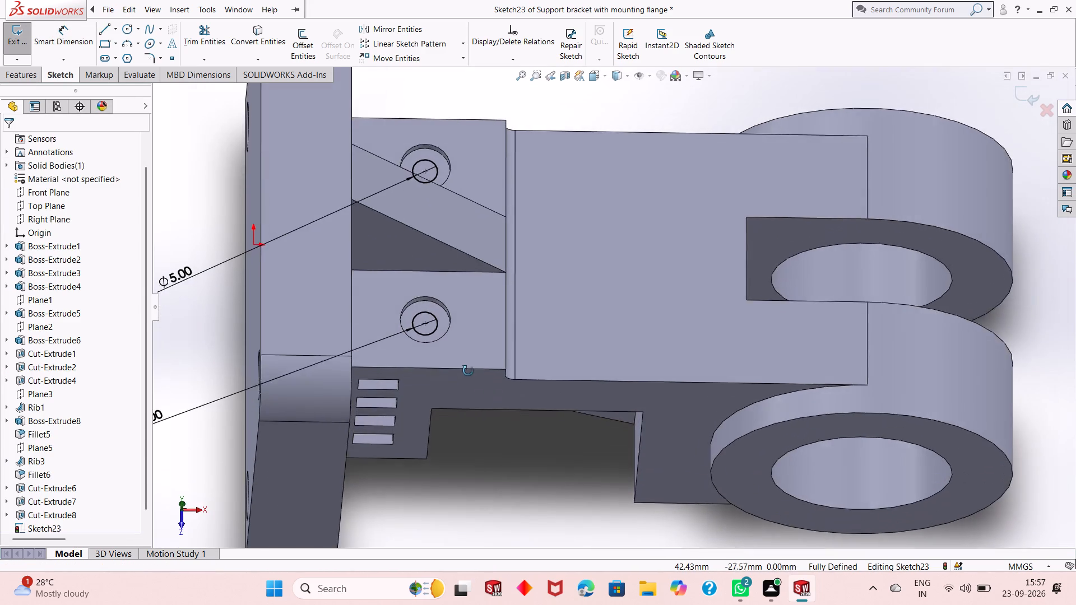
{"action": "middle_click_drag", "start_coordinate": [468, 371], "coordinate": [468, 283]}
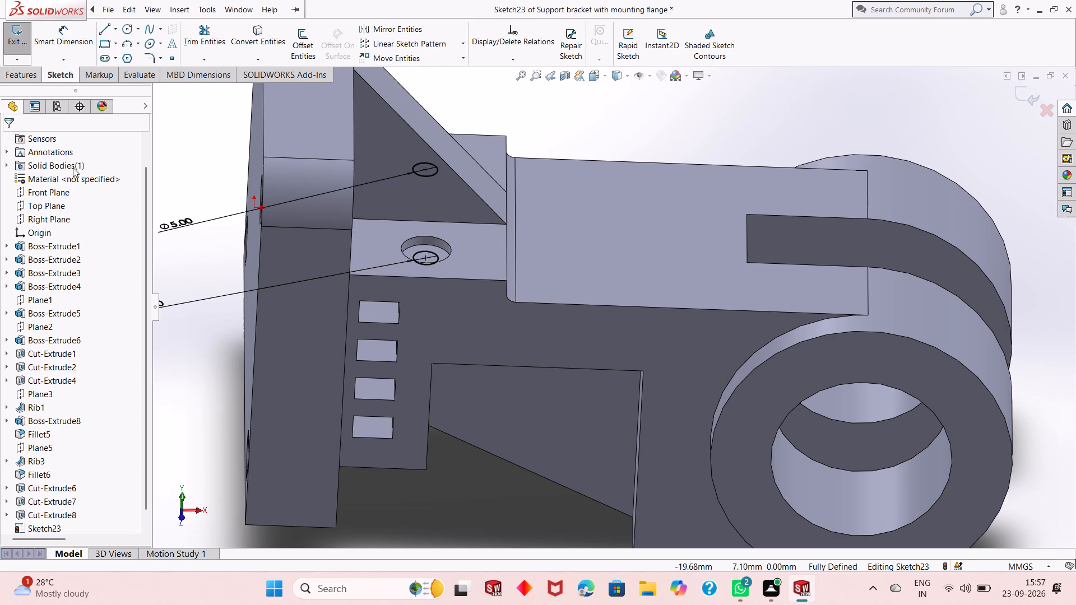
{"action": "left_click", "coordinate": [26, 72]}
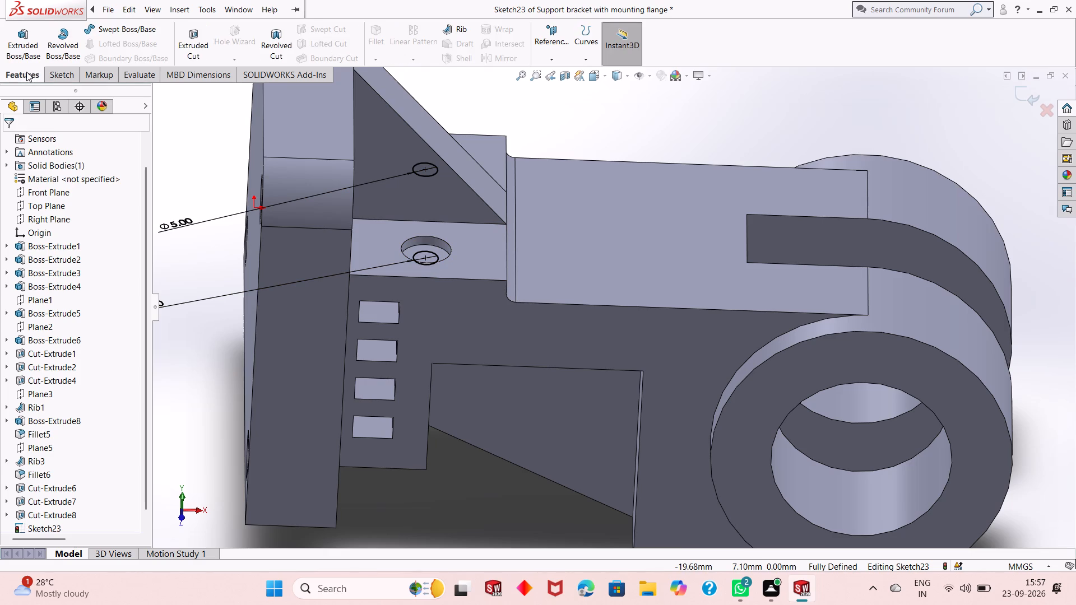
{"action": "left_click", "coordinate": [189, 47]}
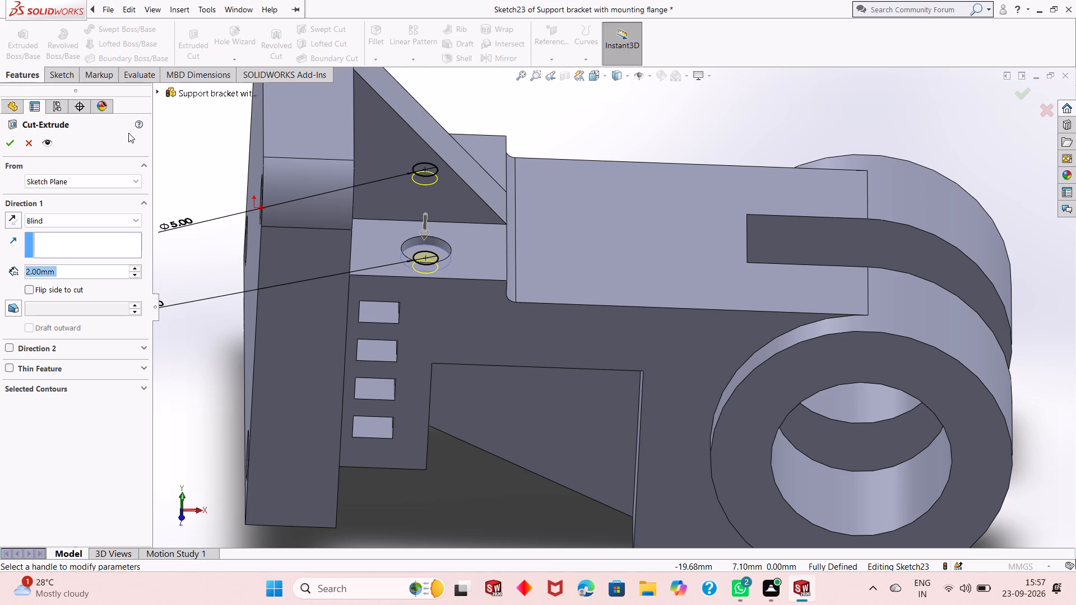
{"action": "key", "text": "1"}
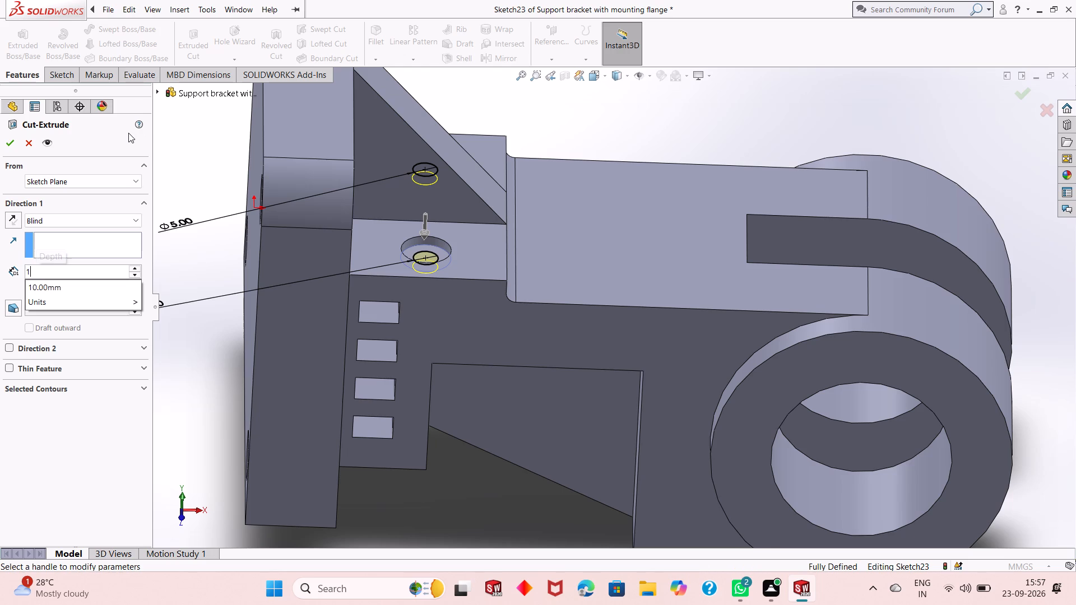
{"action": "key", "text": "3"}
{"action": "key", "text": "Return"}
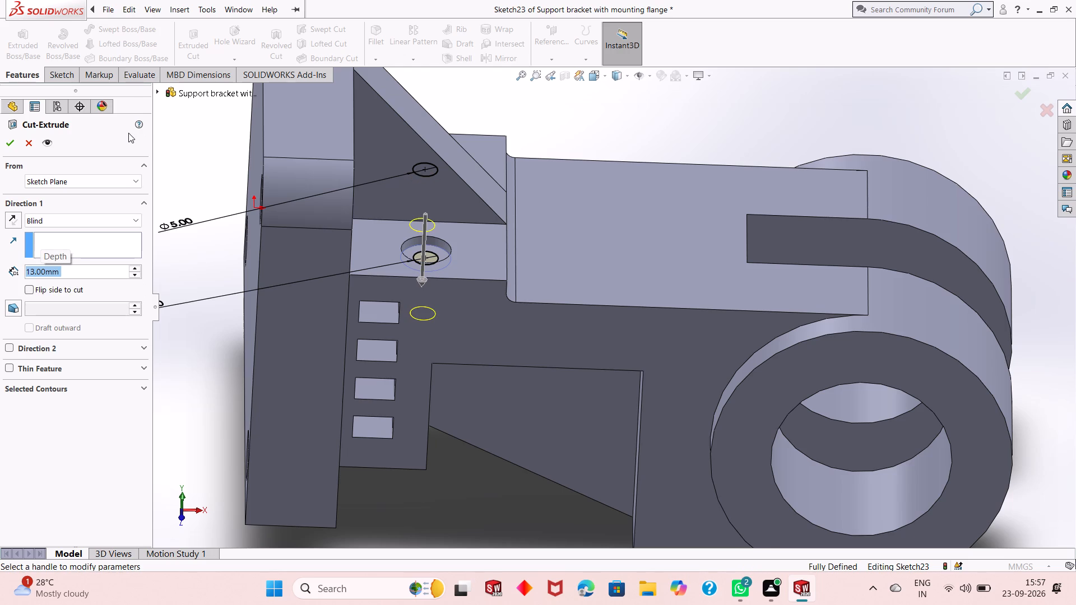
{"action": "left_click", "coordinate": [11, 143]}
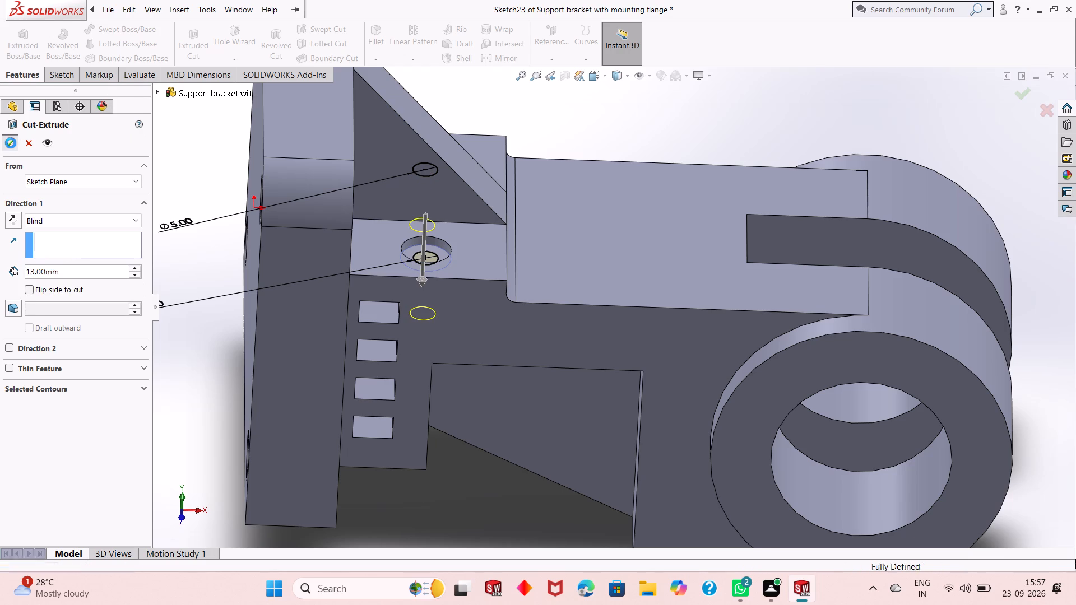
{"action": "left_click", "coordinate": [205, 353]}
Inspect the stepped holes beside the rib and the overall bracket from several angles.
{"action": "middle_click_drag", "start_coordinate": [368, 383], "coordinate": [368, 339]}
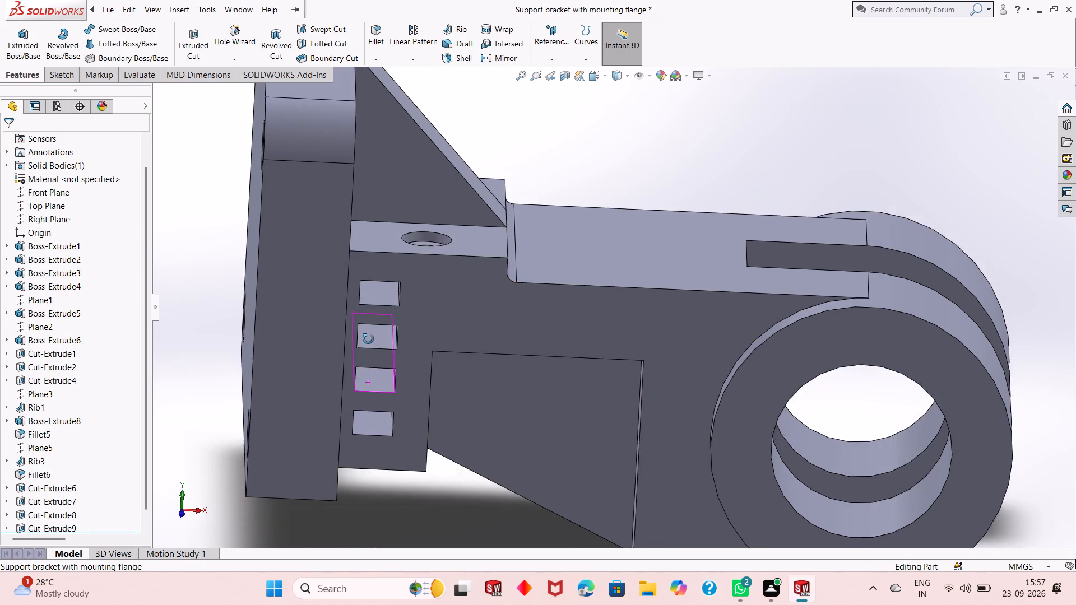
{"action": "middle_click_drag", "start_coordinate": [368, 339], "coordinate": [323, 314]}
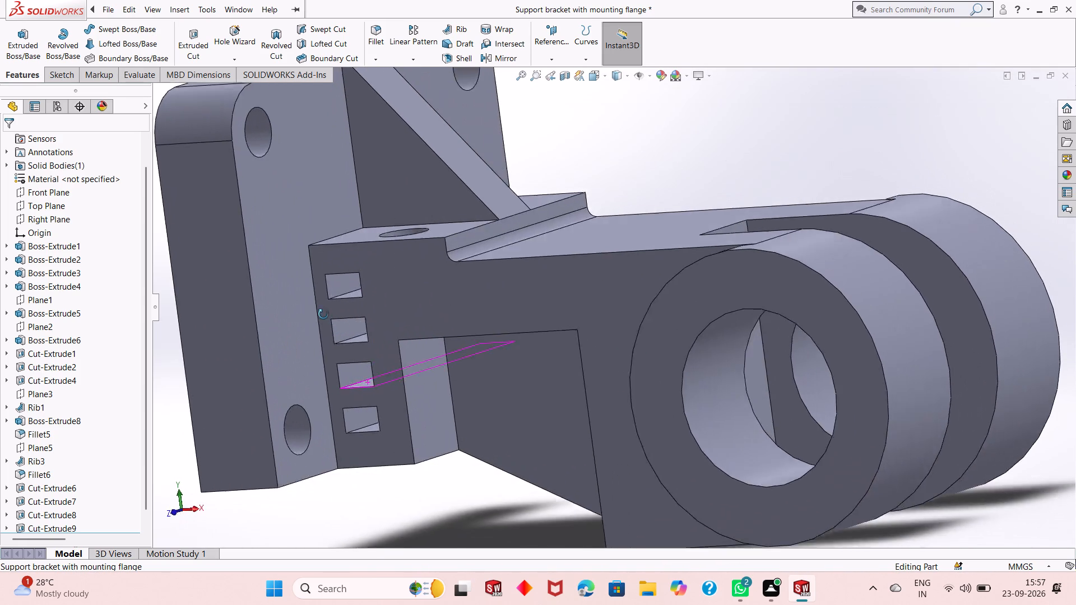
{"action": "middle_click_drag", "start_coordinate": [323, 314], "coordinate": [326, 421]}
{"action": "scroll", "coordinate": [485, 516], "scroll_direction": "up", "scroll_amount": 1}
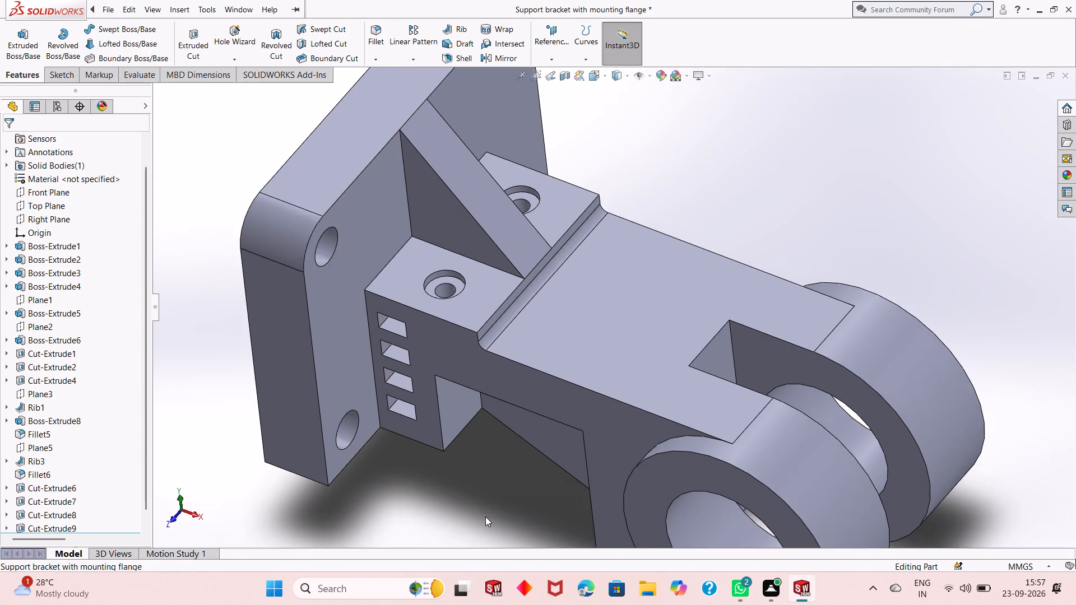
{"action": "scroll", "coordinate": [485, 516], "scroll_direction": "up", "scroll_amount": 2}
{"action": "scroll", "coordinate": [647, 328], "scroll_direction": "down", "scroll_amount": 2}
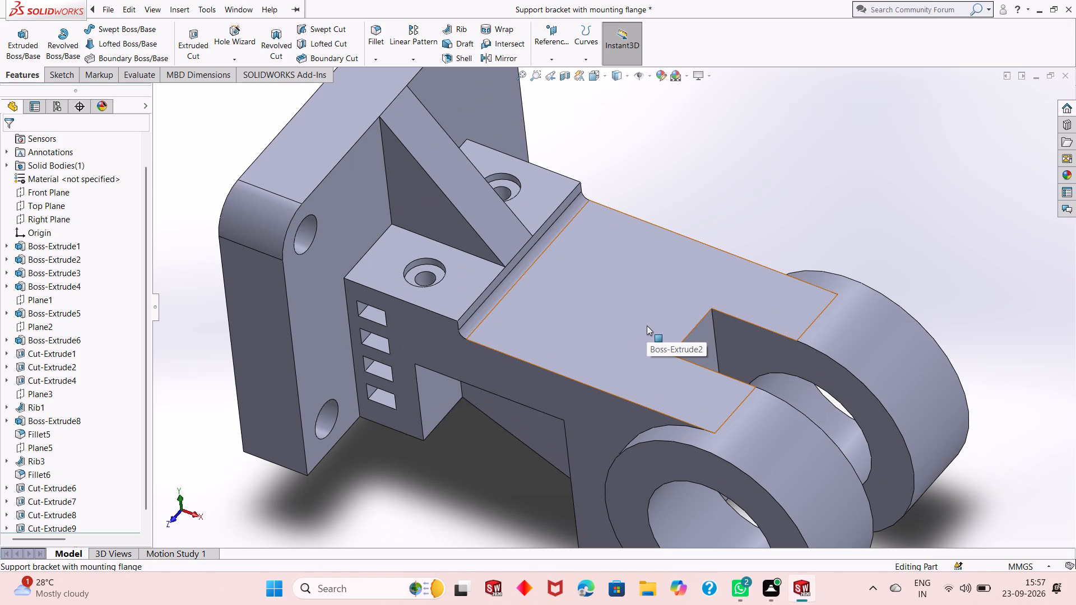
{"action": "middle_click_drag", "start_coordinate": [621, 318], "coordinate": [612, 334]}
{"action": "middle_click_drag", "start_coordinate": [612, 334], "coordinate": [621, 324]}
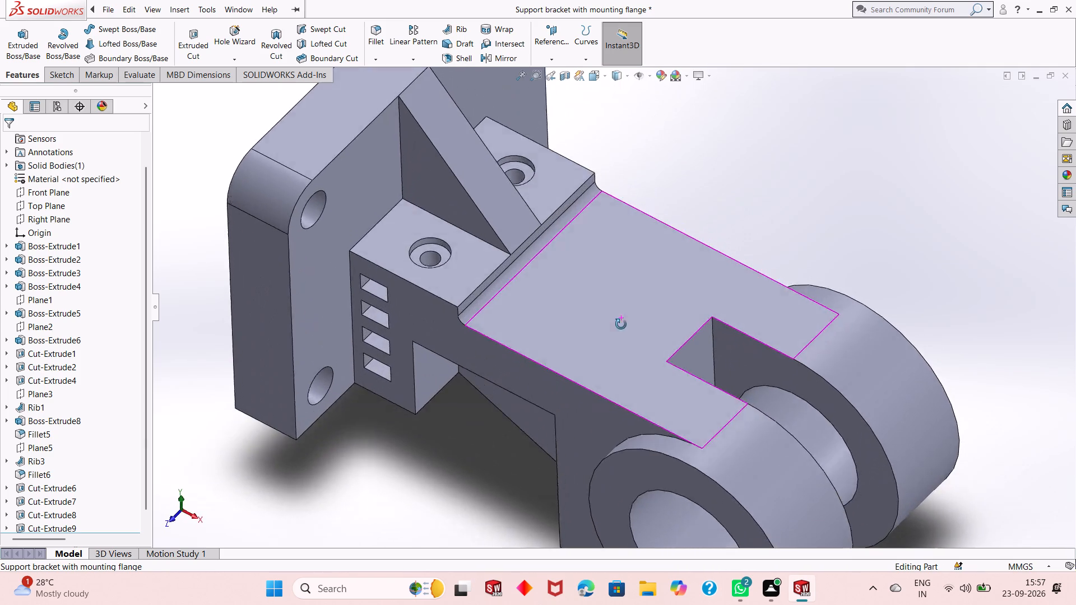
{"action": "middle_click_drag", "start_coordinate": [621, 324], "coordinate": [642, 260]}
{"action": "scroll", "coordinate": [615, 323], "scroll_direction": "up", "scroll_amount": 2}
{"action": "middle_click_drag", "start_coordinate": [648, 325], "coordinate": [624, 333]}
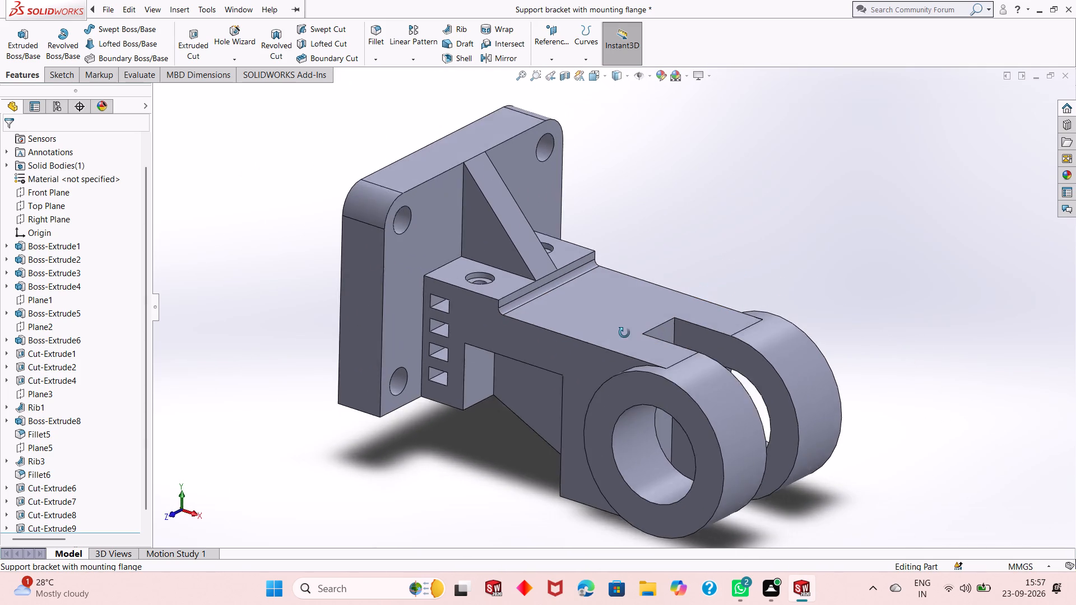
{"action": "middle_click_drag", "start_coordinate": [624, 333], "coordinate": [628, 381]}
{"action": "scroll", "coordinate": [611, 296], "scroll_direction": "down", "scroll_amount": 1}
{"action": "scroll", "coordinate": [611, 294], "scroll_direction": "up", "scroll_amount": 1}
{"action": "scroll", "coordinate": [611, 292], "scroll_direction": "down", "scroll_amount": 1}
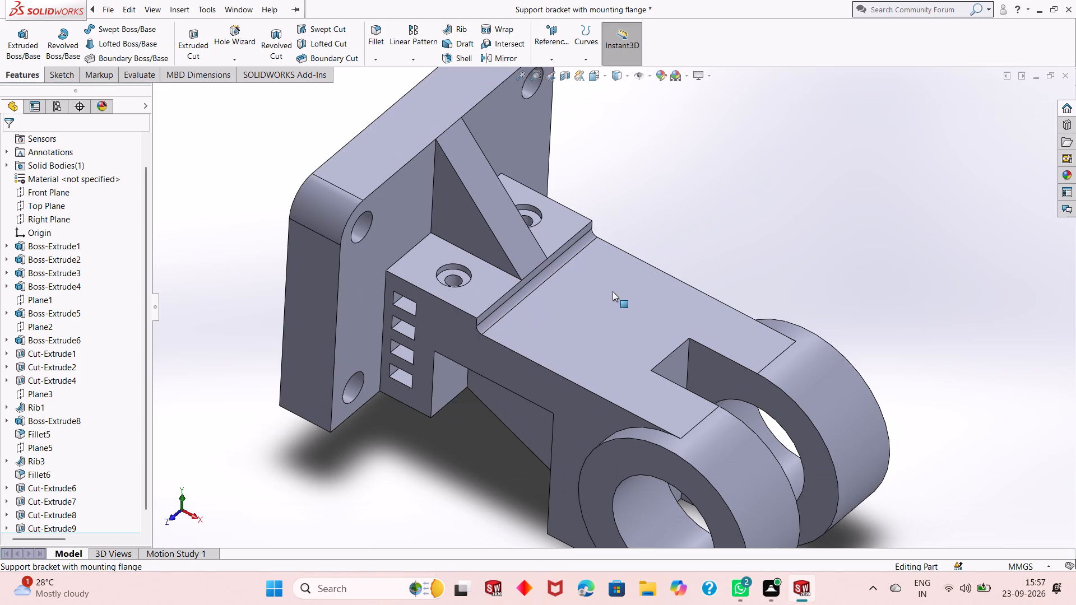
{"action": "scroll", "coordinate": [570, 306], "scroll_direction": "up", "scroll_amount": 1}
{"action": "scroll", "coordinate": [570, 306], "scroll_direction": "down", "scroll_amount": 1}
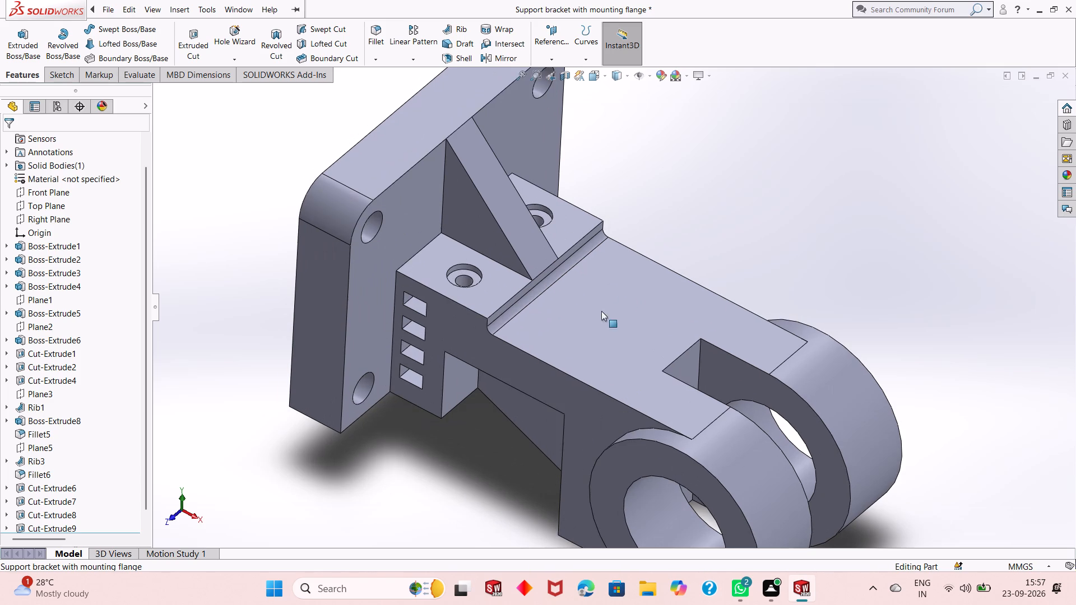
{"action": "scroll", "coordinate": [553, 314], "scroll_direction": "up", "scroll_amount": 2}
{"action": "middle_click_drag", "start_coordinate": [579, 322], "coordinate": [572, 314]}
{"action": "scroll", "coordinate": [572, 314], "scroll_direction": "up", "scroll_amount": 1}
{"action": "scroll", "coordinate": [572, 314], "scroll_direction": "down", "scroll_amount": 2}
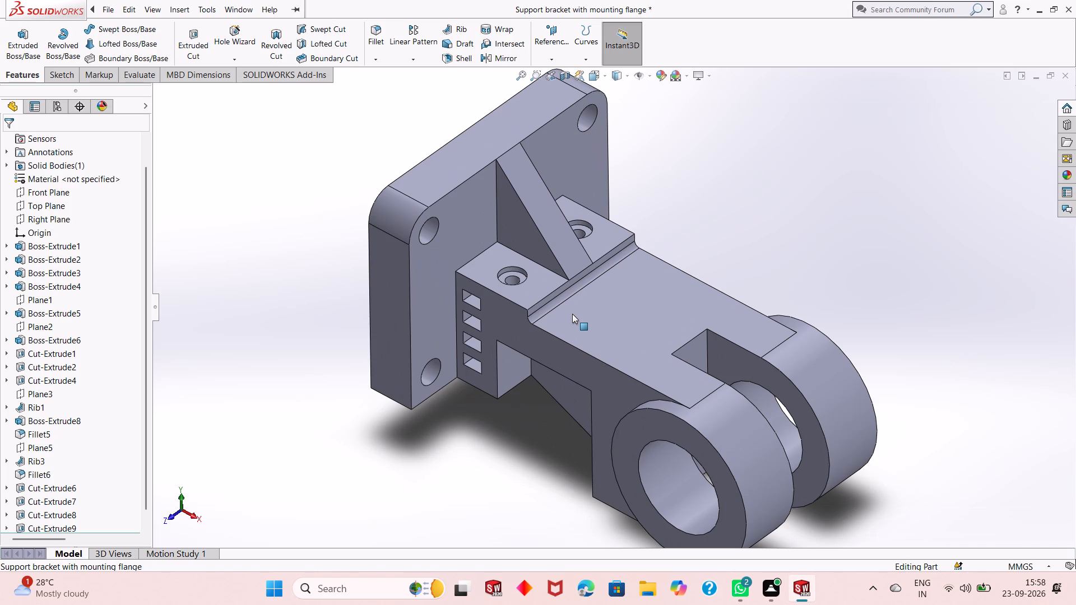
{"action": "scroll", "coordinate": [579, 293], "scroll_direction": "up", "scroll_amount": 1}
{"action": "scroll", "coordinate": [662, 338], "scroll_direction": "down", "scroll_amount": 1}
{"action": "scroll", "coordinate": [650, 333], "scroll_direction": "up", "scroll_amount": 1}
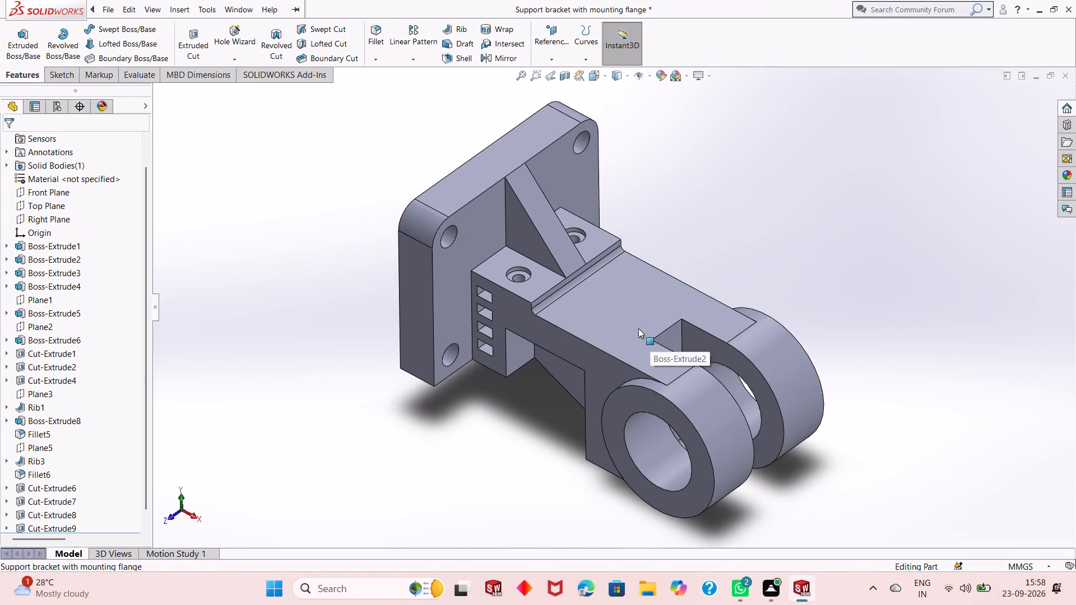
{"action": "scroll", "coordinate": [752, 436], "scroll_direction": "down", "scroll_amount": 1}
{"action": "scroll", "coordinate": [717, 422], "scroll_direction": "up", "scroll_amount": 2}
{"action": "scroll", "coordinate": [681, 352], "scroll_direction": "up", "scroll_amount": 1}
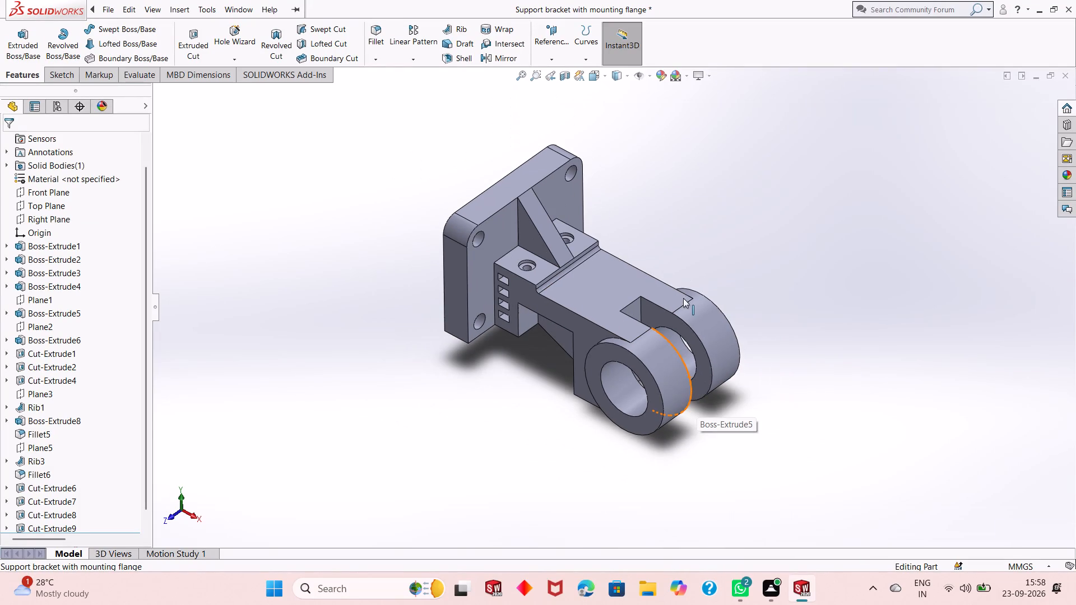
{"action": "scroll", "coordinate": [685, 296], "scroll_direction": "down", "scroll_amount": 1}
{"action": "scroll", "coordinate": [572, 272], "scroll_direction": "down", "scroll_amount": 1}
Sketch a circle about 28.3 mm in diameter on the arm's top face, centred on its midline about 72.7 mm from the origin.
{"action": "left_click", "coordinate": [555, 290]}
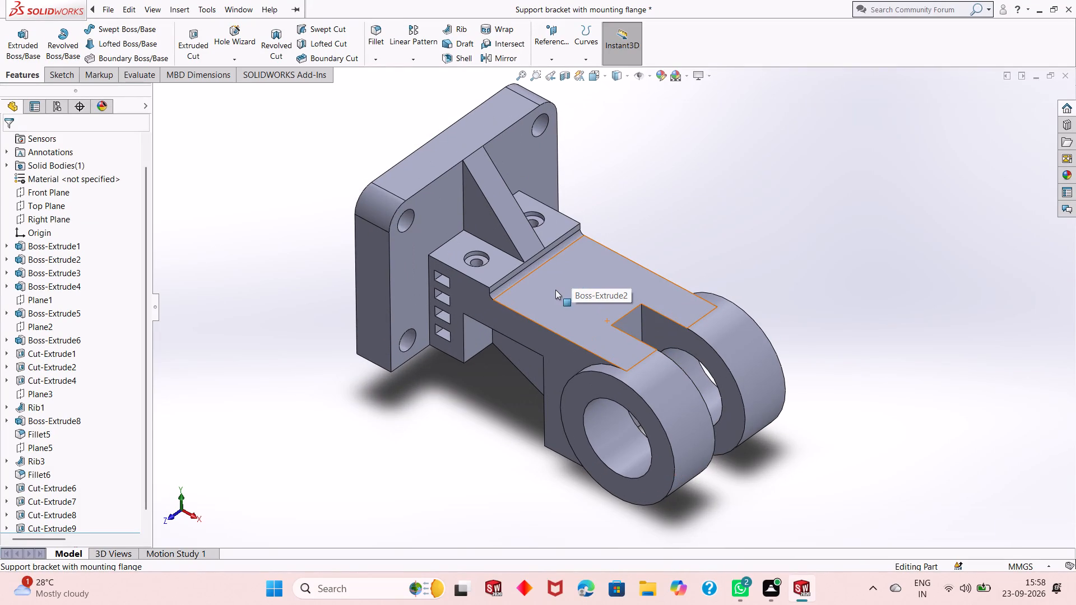
{"action": "left_click", "coordinate": [607, 257]}
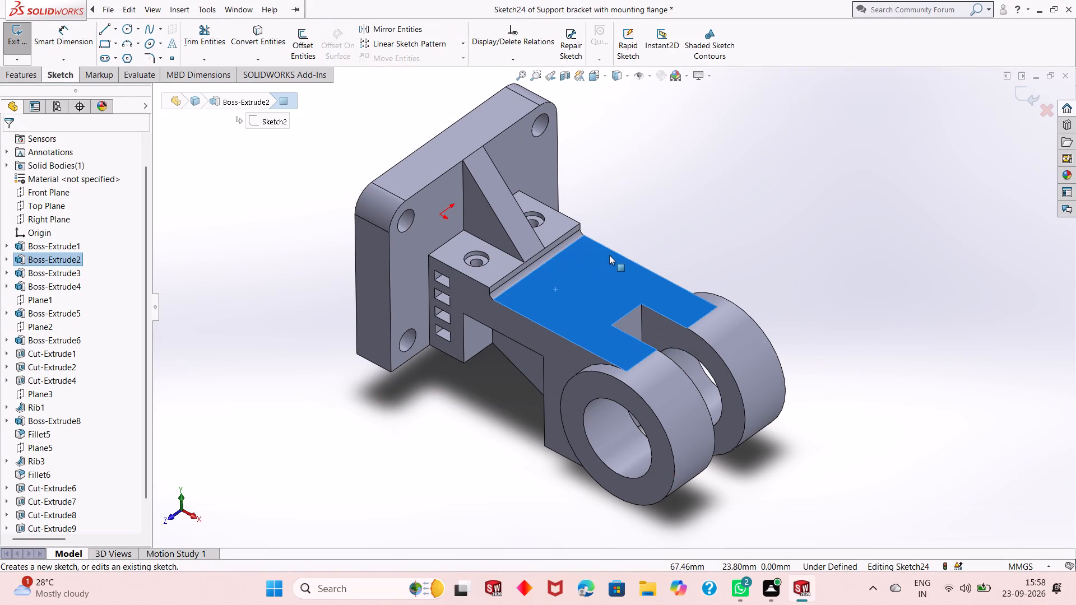
{"action": "key", "text": "ctrl+8"}
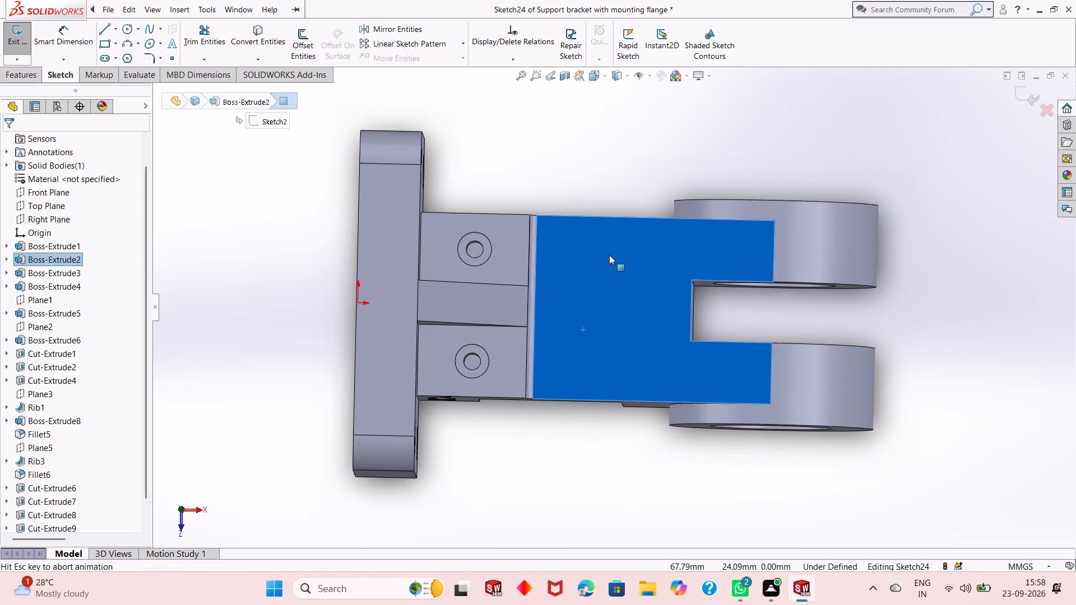
{"action": "left_click", "coordinate": [545, 176]}
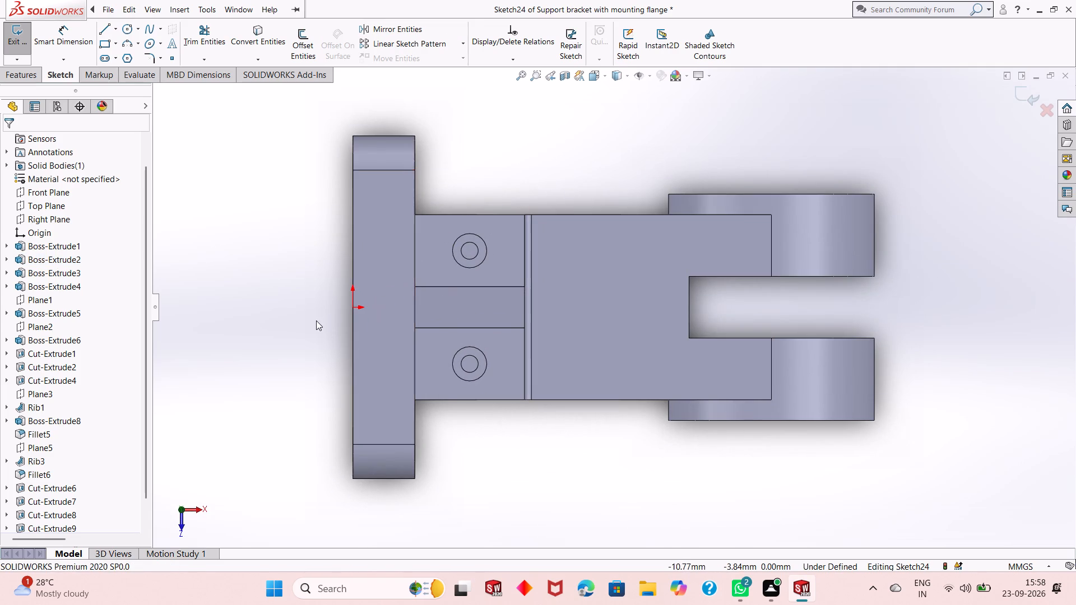
{"action": "scroll", "coordinate": [316, 320], "scroll_direction": "up", "scroll_amount": 2}
{"action": "scroll", "coordinate": [893, 333], "scroll_direction": "down", "scroll_amount": 2}
{"action": "scroll", "coordinate": [477, 297], "scroll_direction": "up", "scroll_amount": 2}
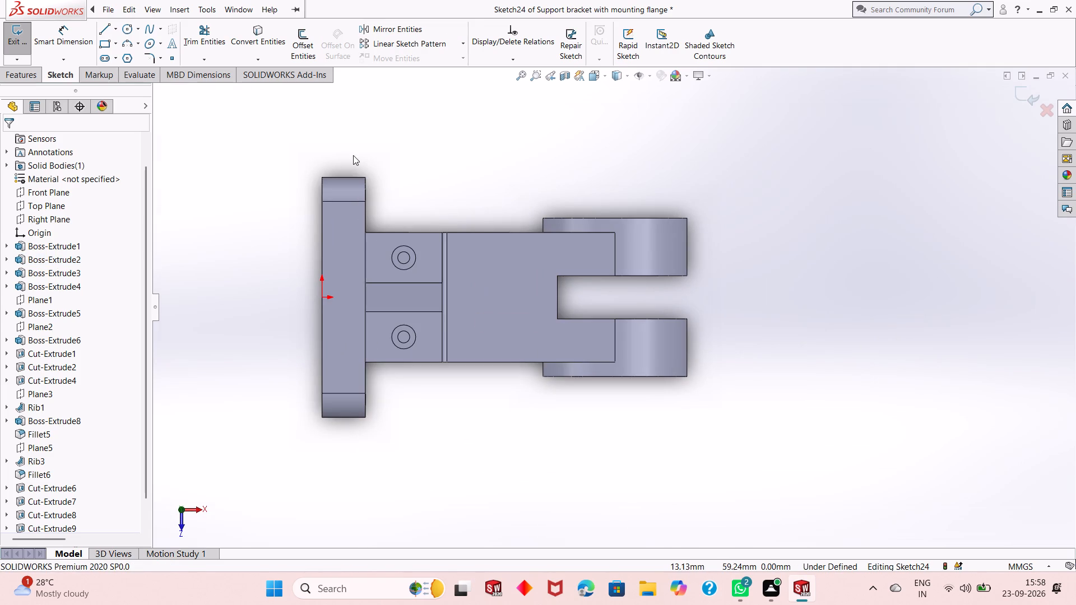
{"action": "left_click", "coordinate": [126, 30]}
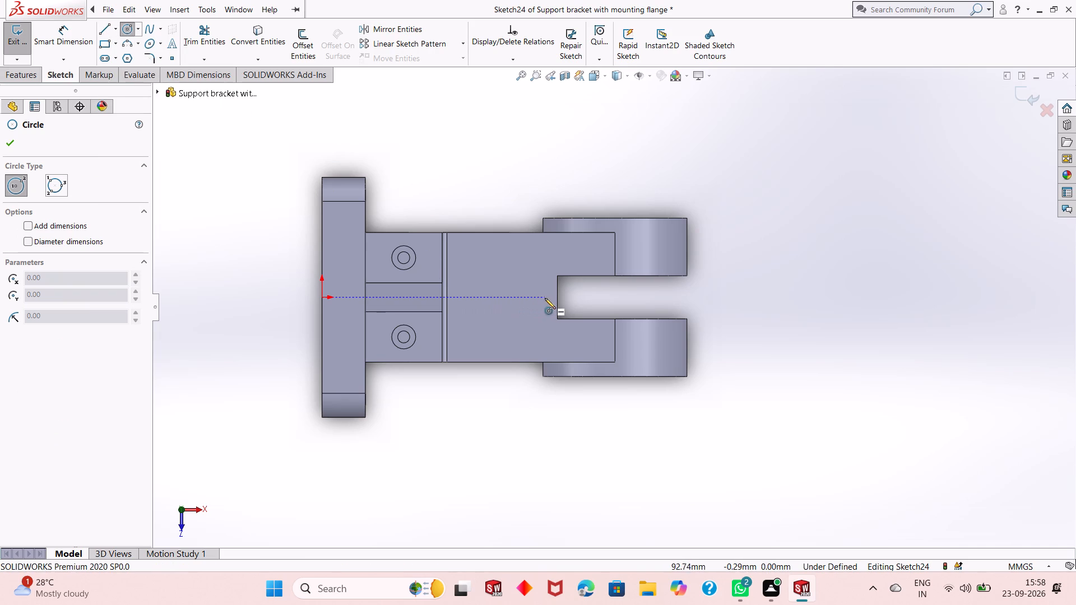
{"action": "left_click", "coordinate": [497, 298]}
{"action": "left_click", "coordinate": [510, 266]}
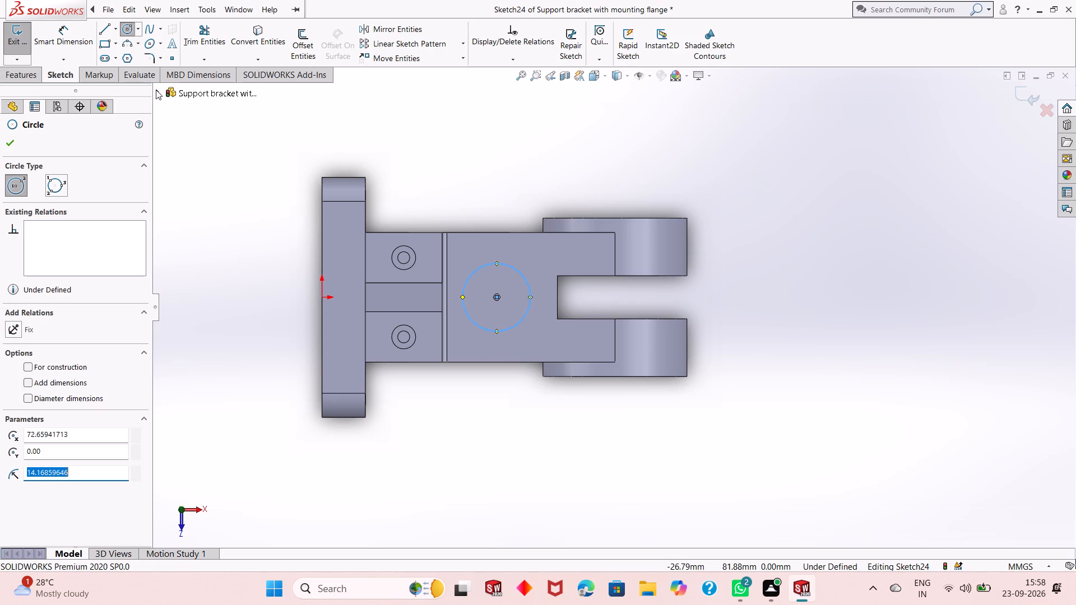
{"action": "left_click", "coordinate": [8, 146]}
Dimension the diameter of the circle on the arm's top face as 40 mm.
{"action": "left_click", "coordinate": [73, 40]}
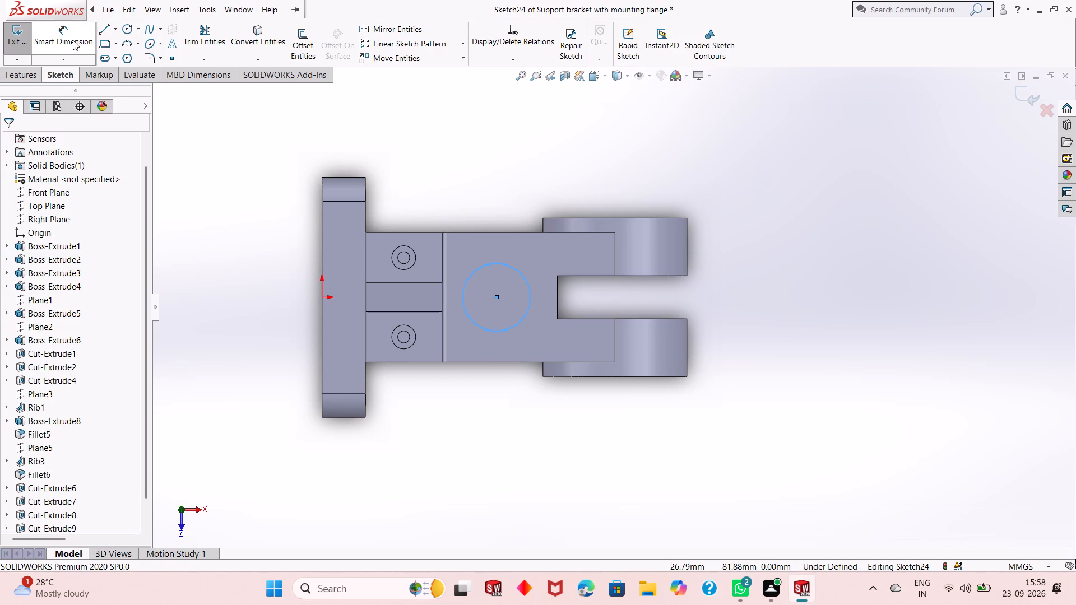
{"action": "left_click", "coordinate": [492, 331]}
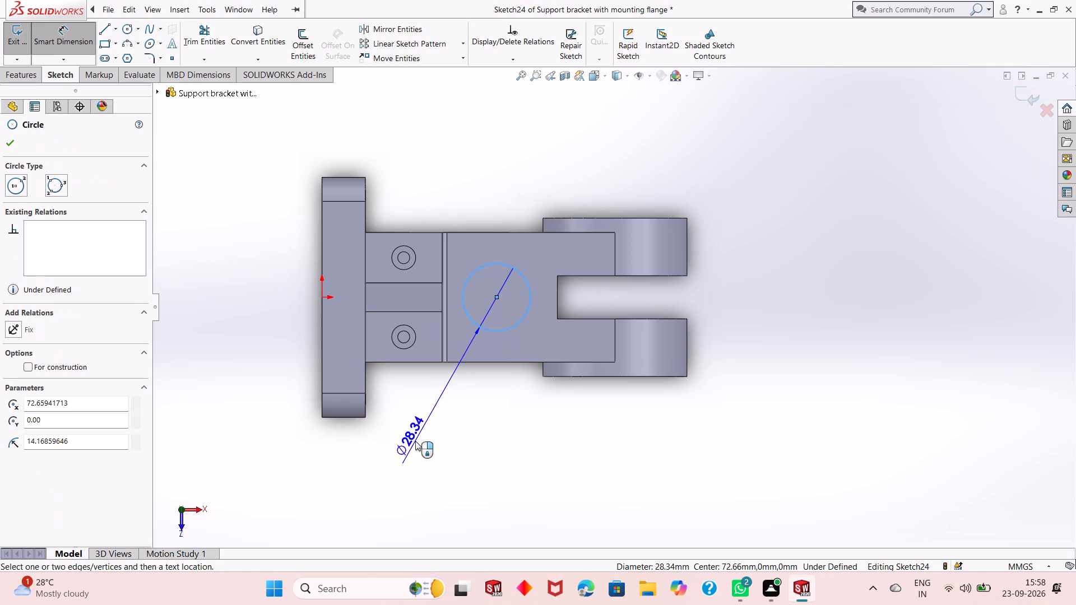
{"action": "left_click", "coordinate": [415, 441]}
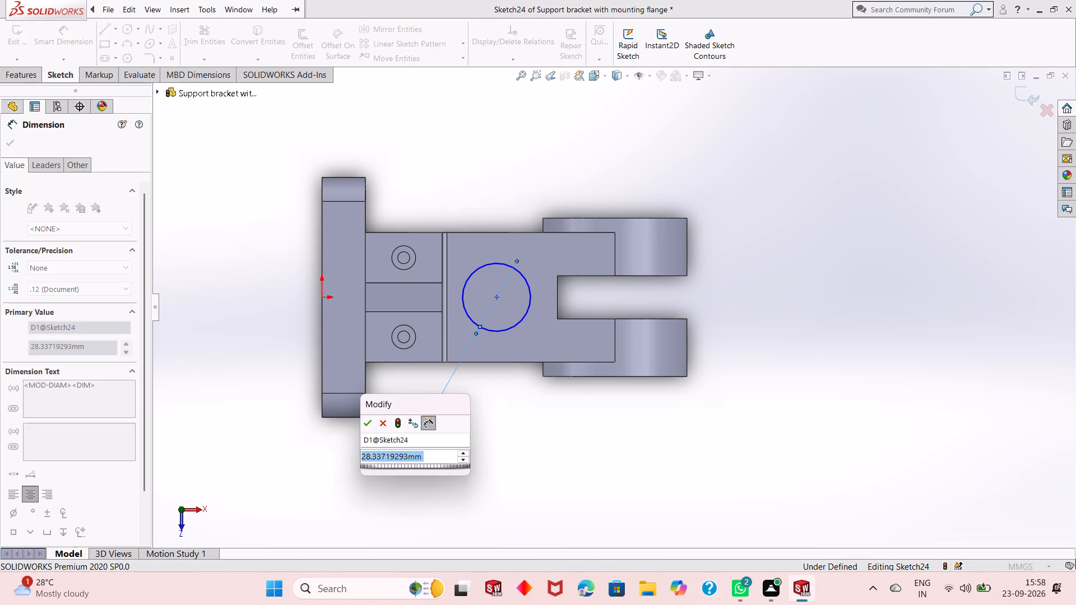
{"action": "type", "text": "40"}
{"action": "key", "text": "Return"}
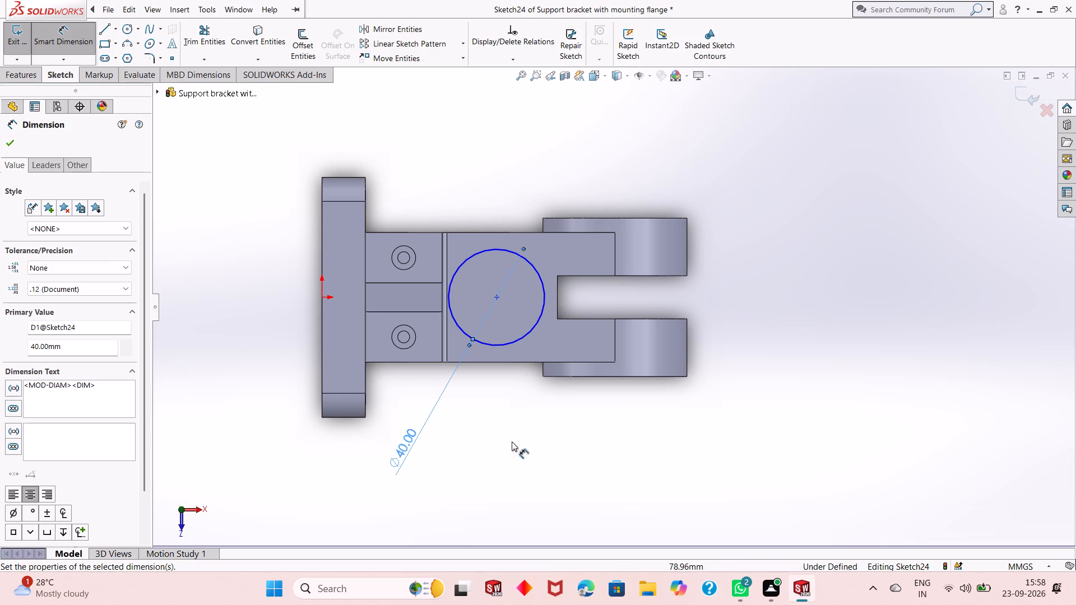
Inspect the dimensioned circle's fit on the arm's top face from several angles and check its diameter value.
{"action": "middle_click_drag", "start_coordinate": [507, 432], "coordinate": [490, 312]}
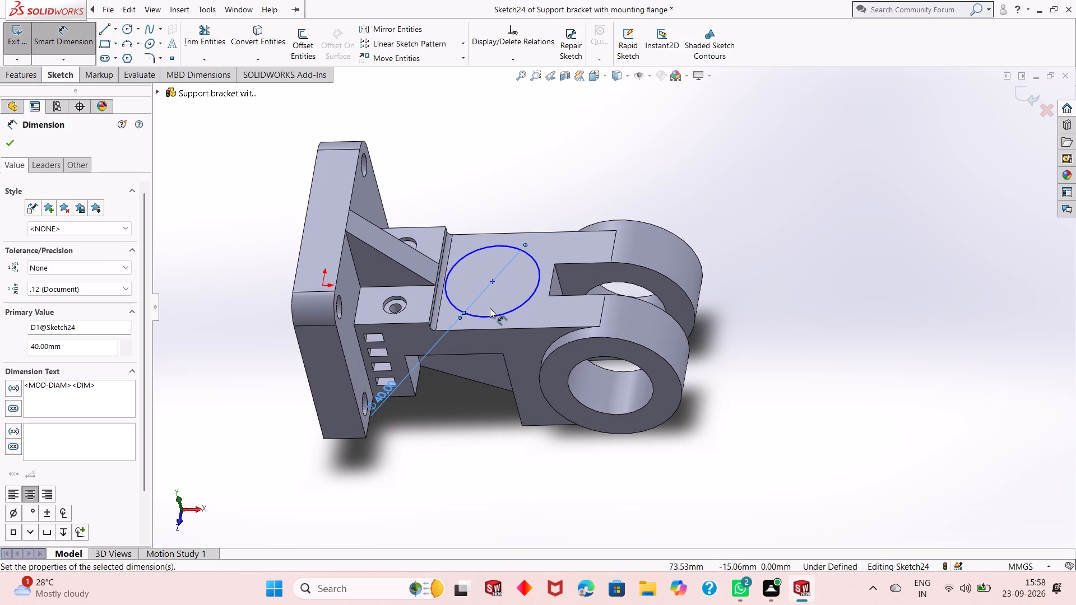
{"action": "middle_click_drag", "start_coordinate": [496, 278], "coordinate": [500, 301]}
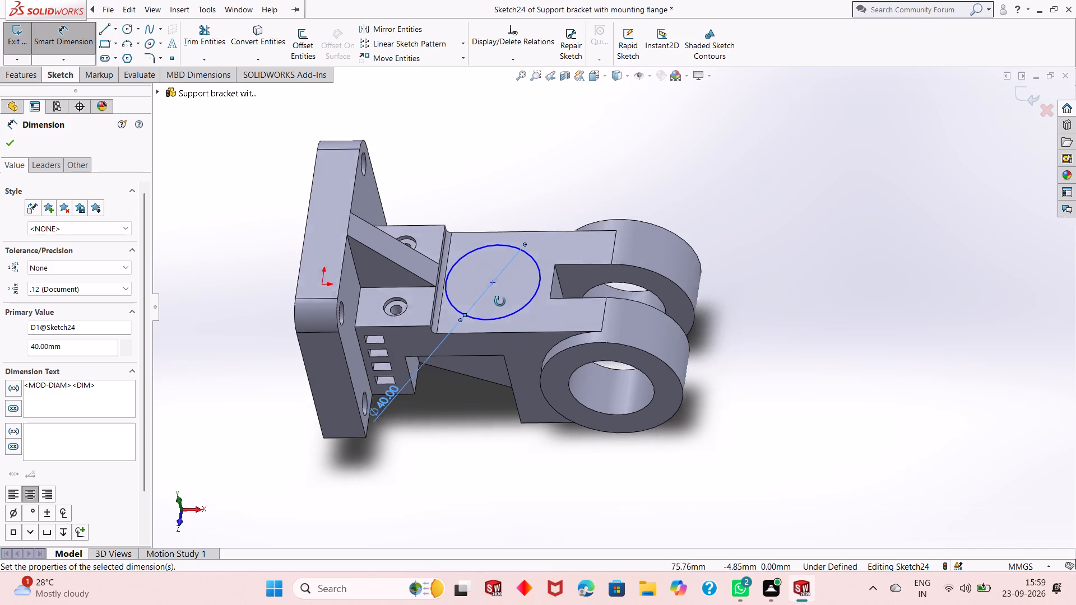
{"action": "middle_click_drag", "start_coordinate": [500, 301], "coordinate": [504, 379]}
{"action": "scroll", "coordinate": [503, 379], "scroll_direction": "up", "scroll_amount": 2}
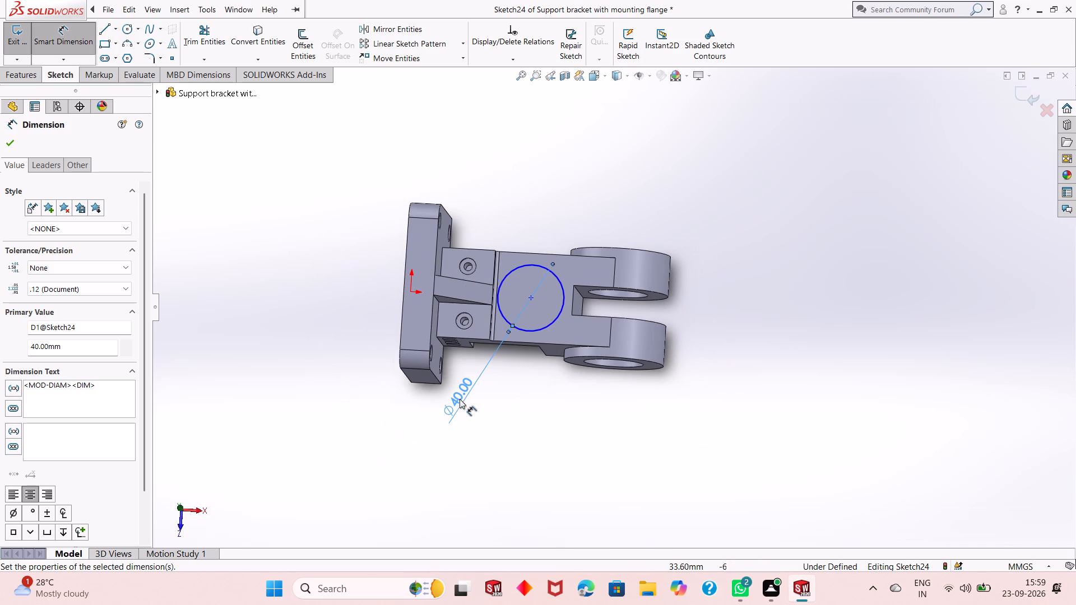
{"action": "double_click", "coordinate": [460, 404]}
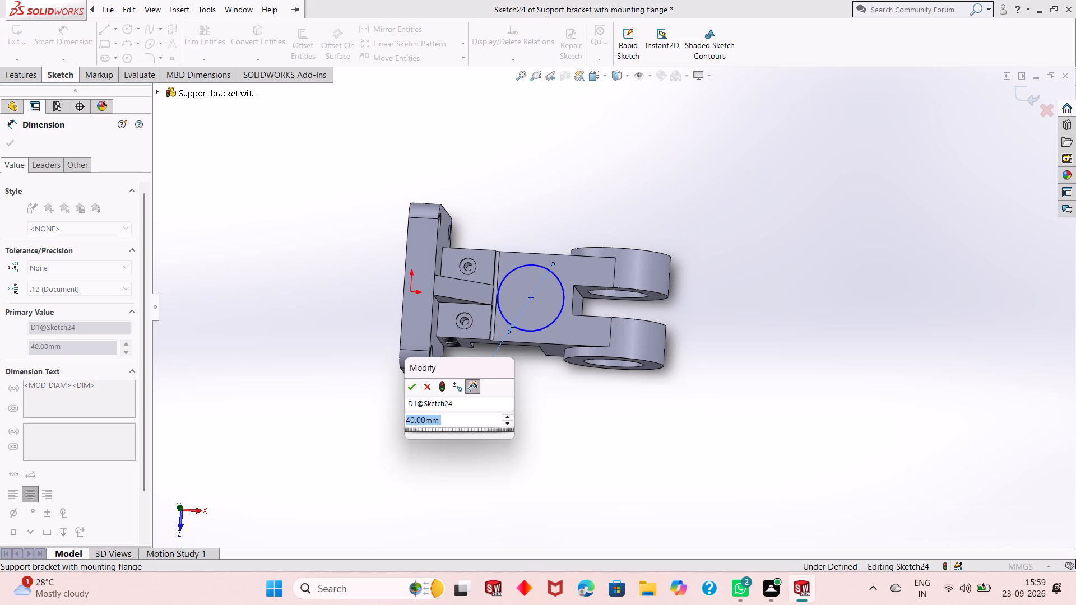
{"action": "left_click", "coordinate": [429, 388]}
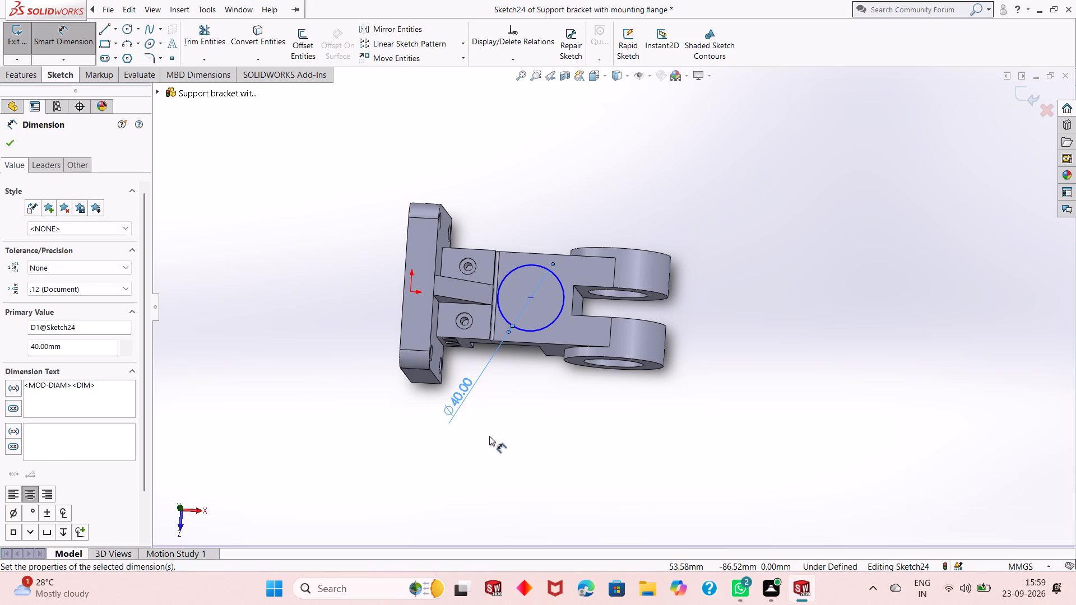
{"action": "middle_click_drag", "start_coordinate": [489, 436], "coordinate": [478, 320]}
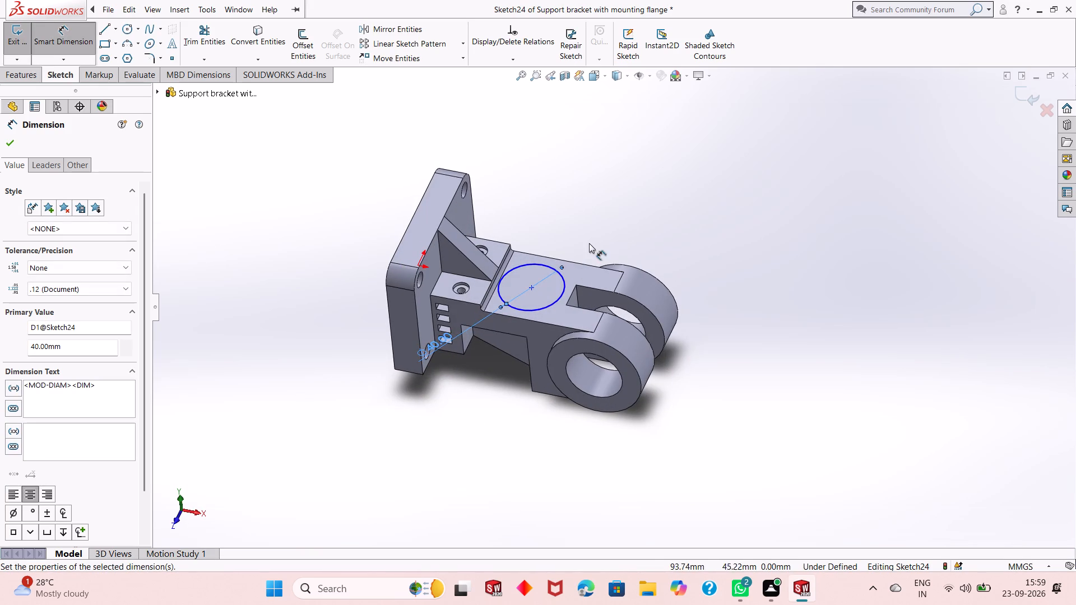
{"action": "scroll", "coordinate": [589, 243], "scroll_direction": "down", "scroll_amount": 2}
{"action": "scroll", "coordinate": [502, 301], "scroll_direction": "down", "scroll_amount": 5}
{"action": "scroll", "coordinate": [489, 338], "scroll_direction": "up", "scroll_amount": 4}
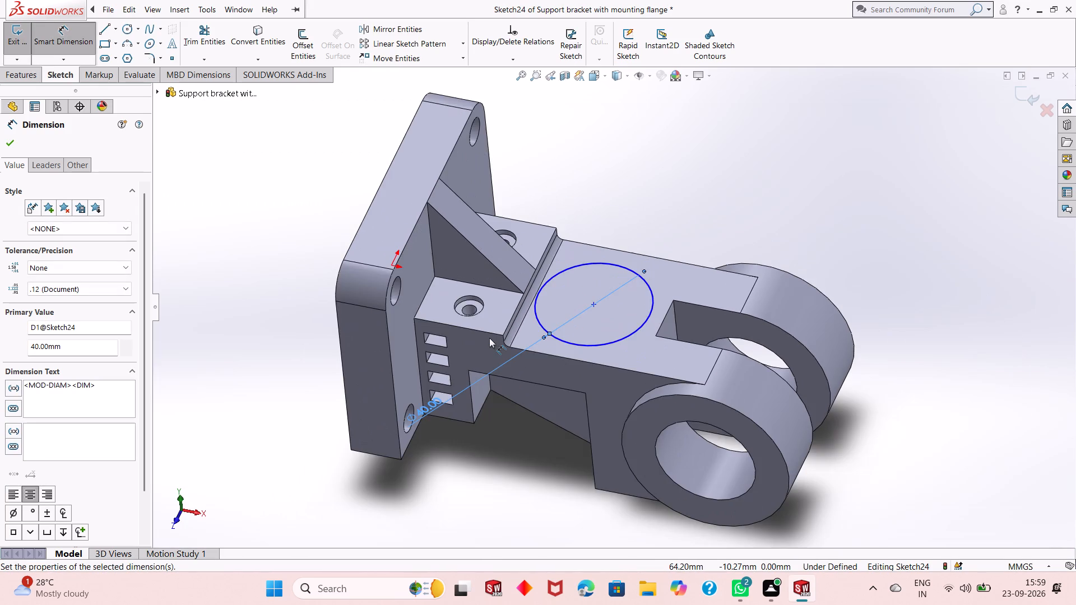
{"action": "scroll", "coordinate": [489, 338], "scroll_direction": "up", "scroll_amount": 2}
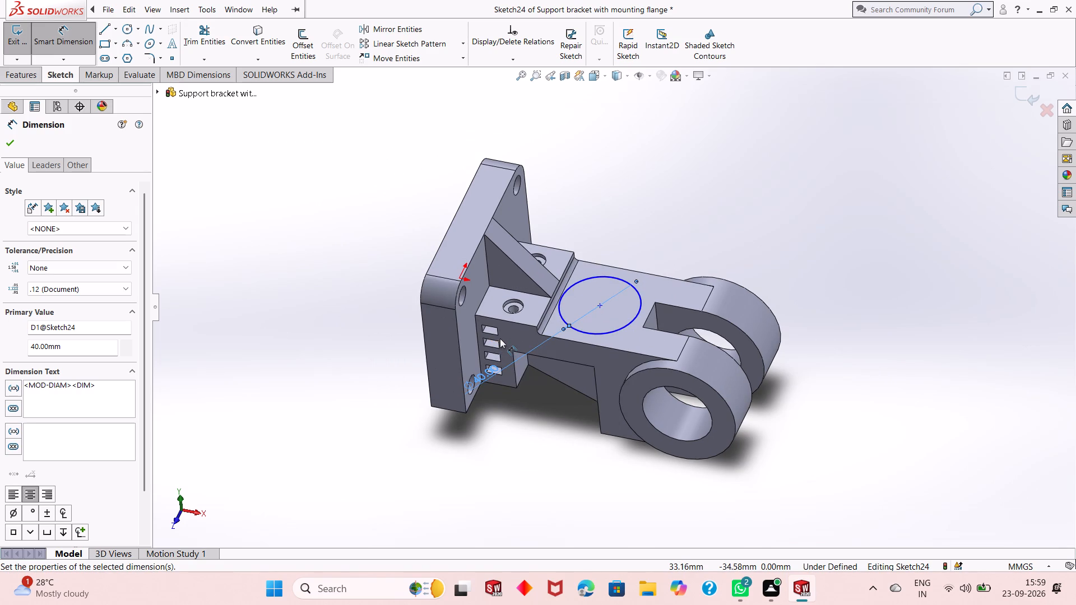
Finish and exit the sketch of the 40 mm circle.
{"action": "left_click", "coordinate": [8, 142]}
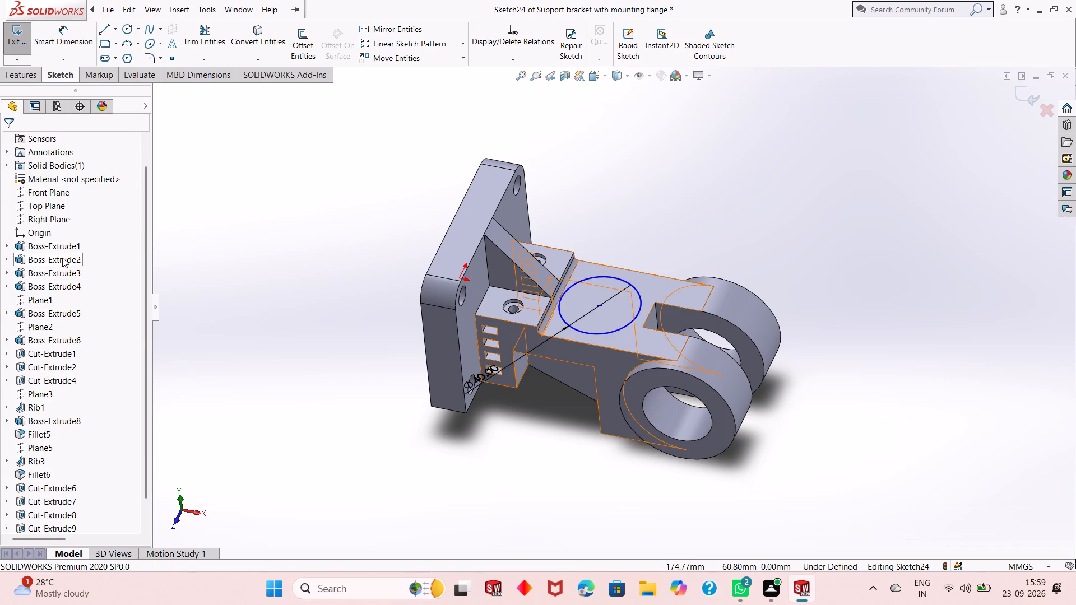
{"action": "left_click", "coordinate": [62, 258]}
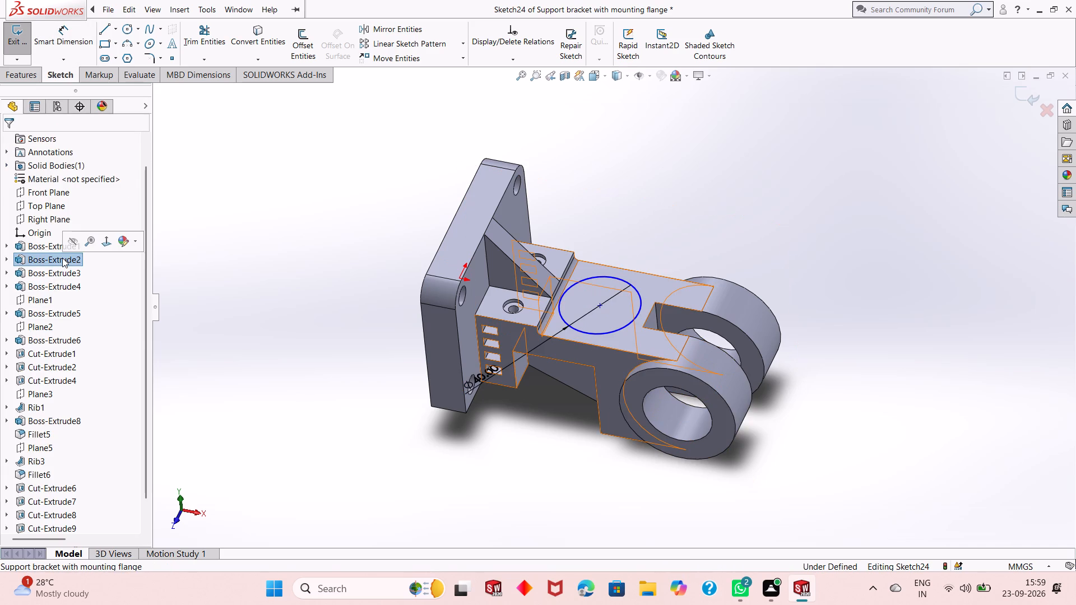
{"action": "left_click", "coordinate": [698, 210]}
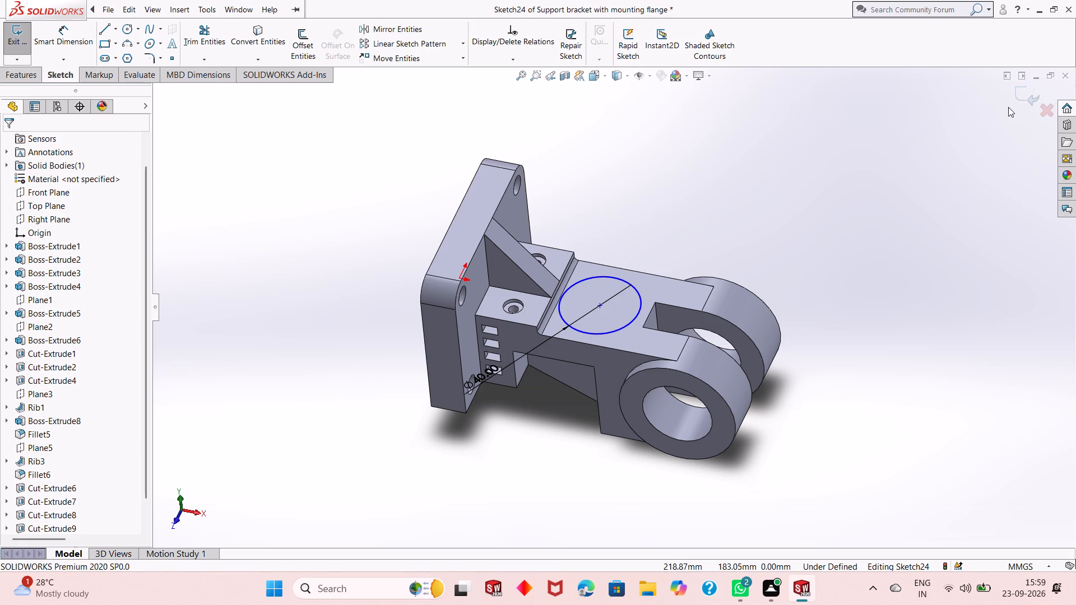
{"action": "left_click", "coordinate": [1023, 97]}
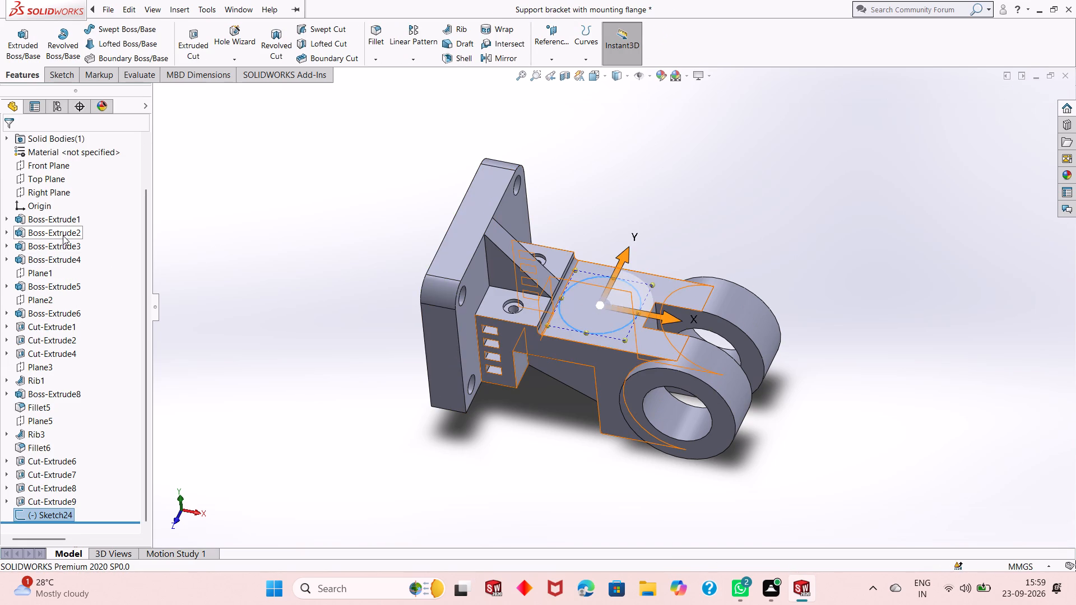
Open the sketches of Boss-Extrude2 and Boss-Extrude3 in turn to review their profiles and dimensions, closing each without edits.
{"action": "left_click", "coordinate": [63, 235]}
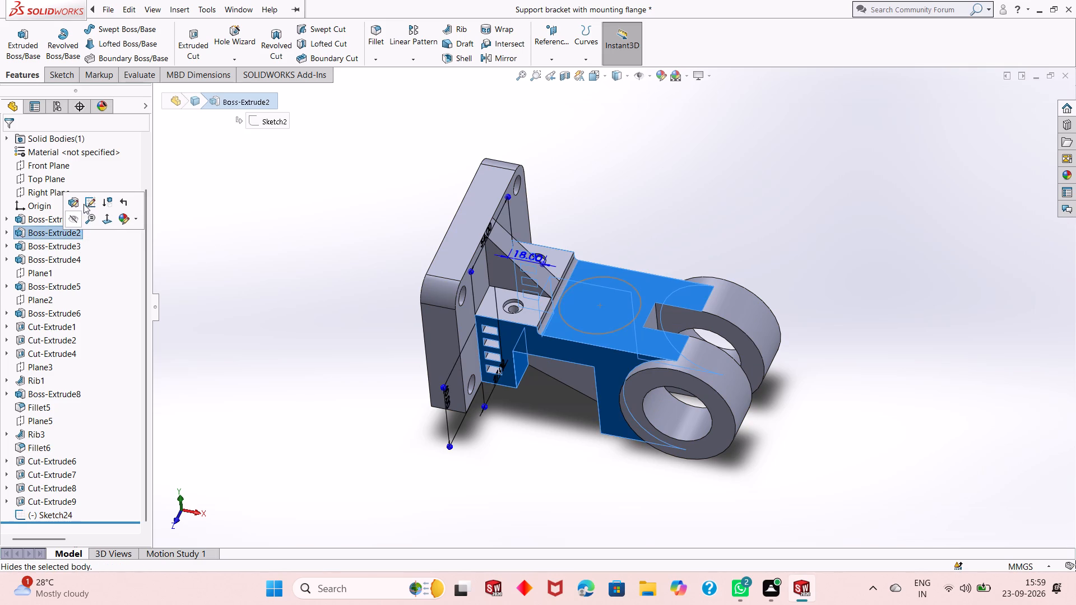
{"action": "left_click", "coordinate": [88, 199]}
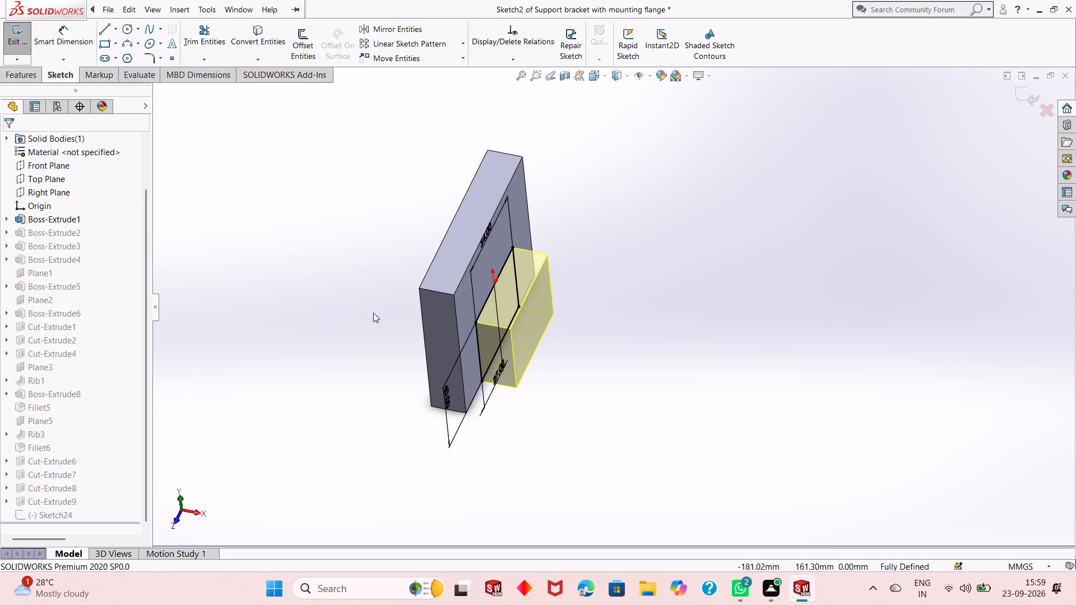
{"action": "middle_click_drag", "start_coordinate": [460, 356], "coordinate": [458, 295]}
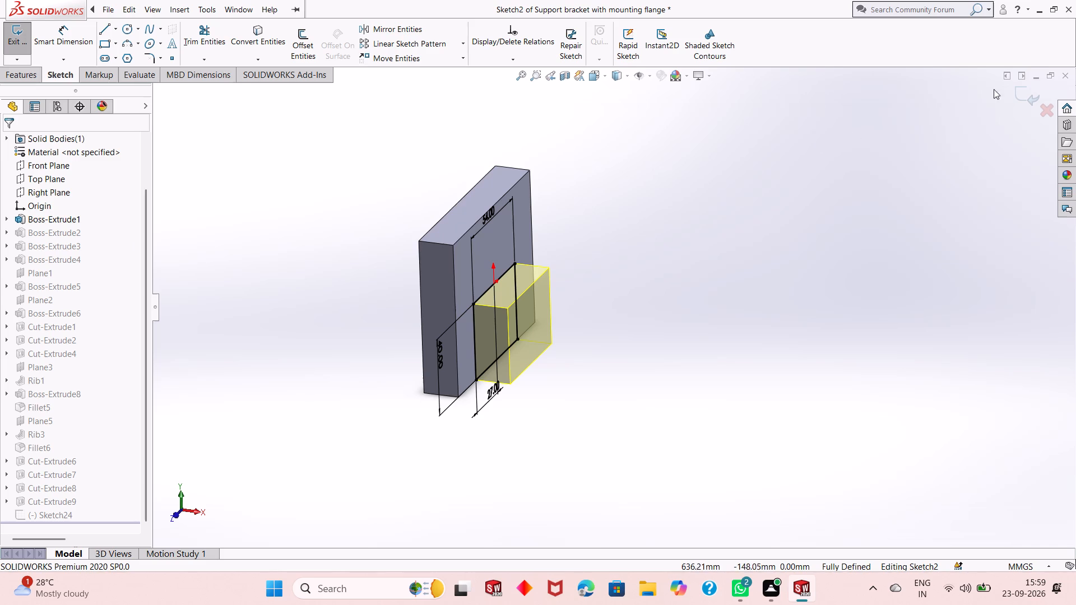
{"action": "left_click", "coordinate": [1023, 96]}
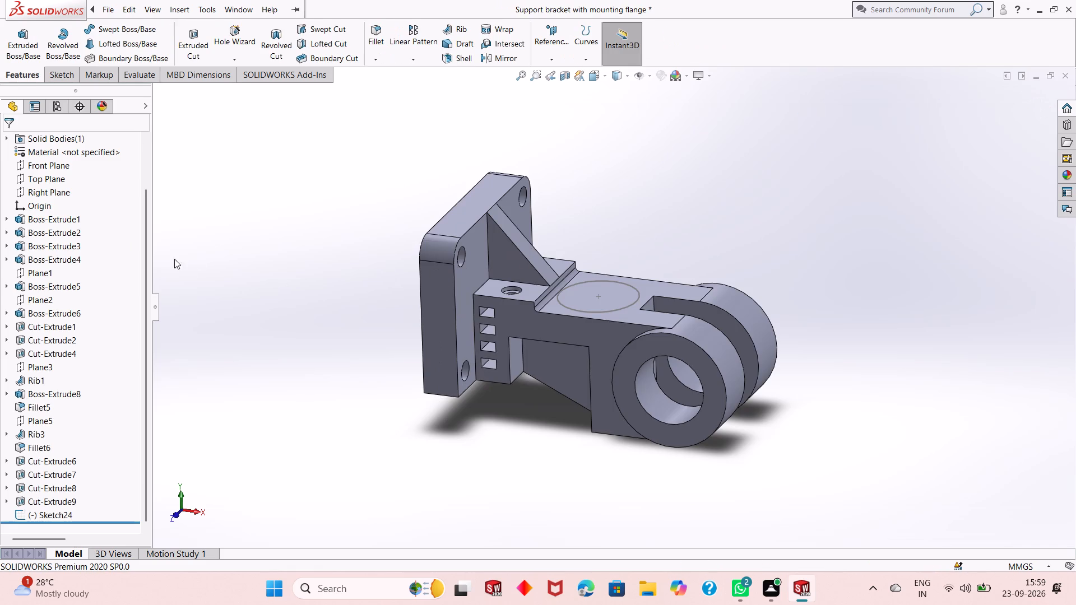
{"action": "left_click", "coordinate": [45, 245]}
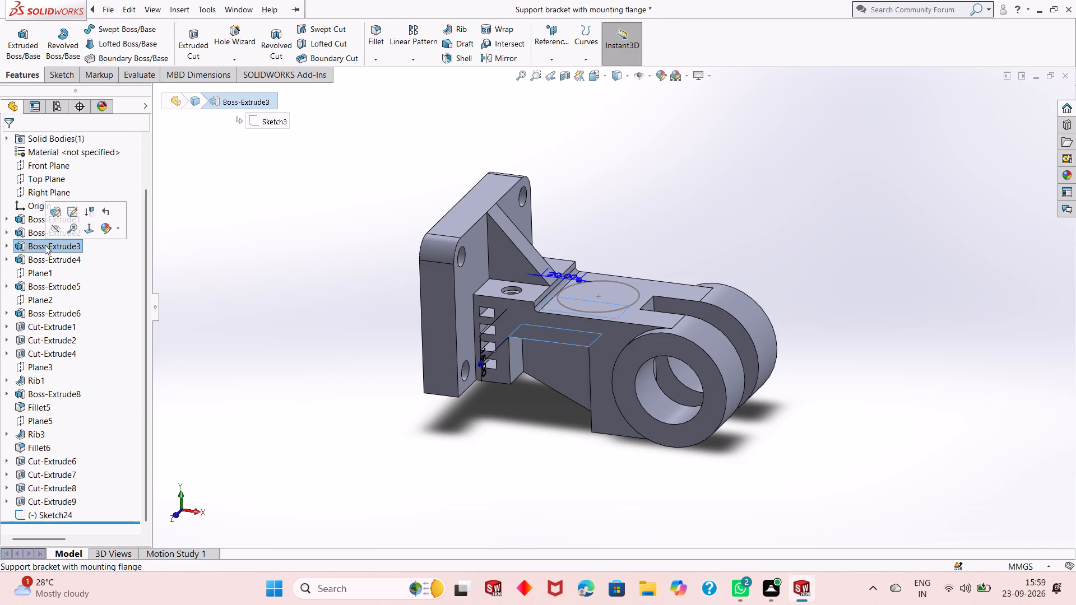
{"action": "left_click", "coordinate": [72, 210]}
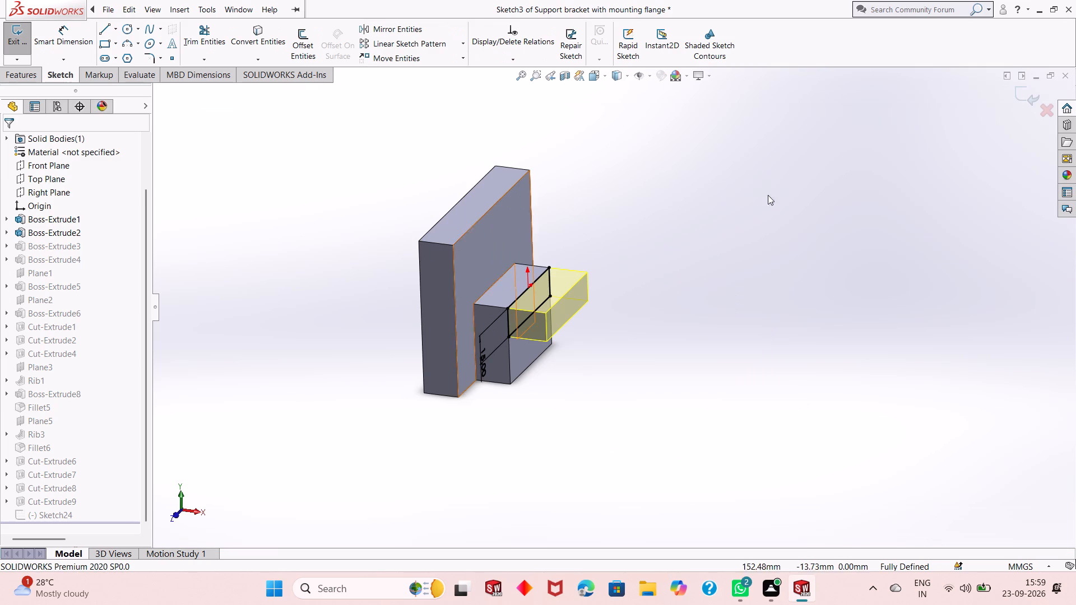
{"action": "left_click", "coordinate": [1018, 99]}
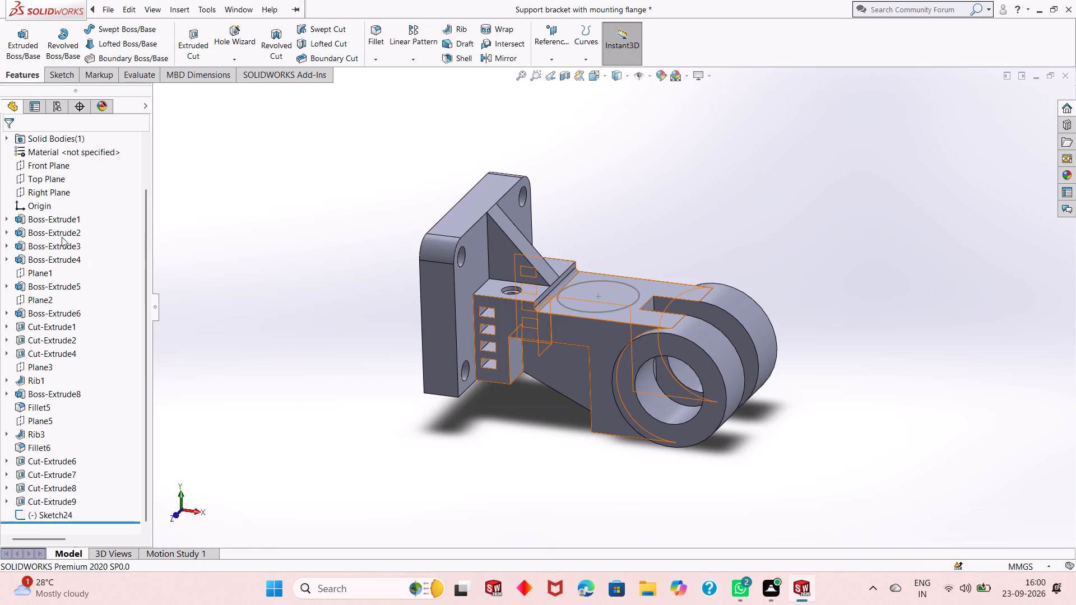
{"action": "left_click", "coordinate": [55, 245]}
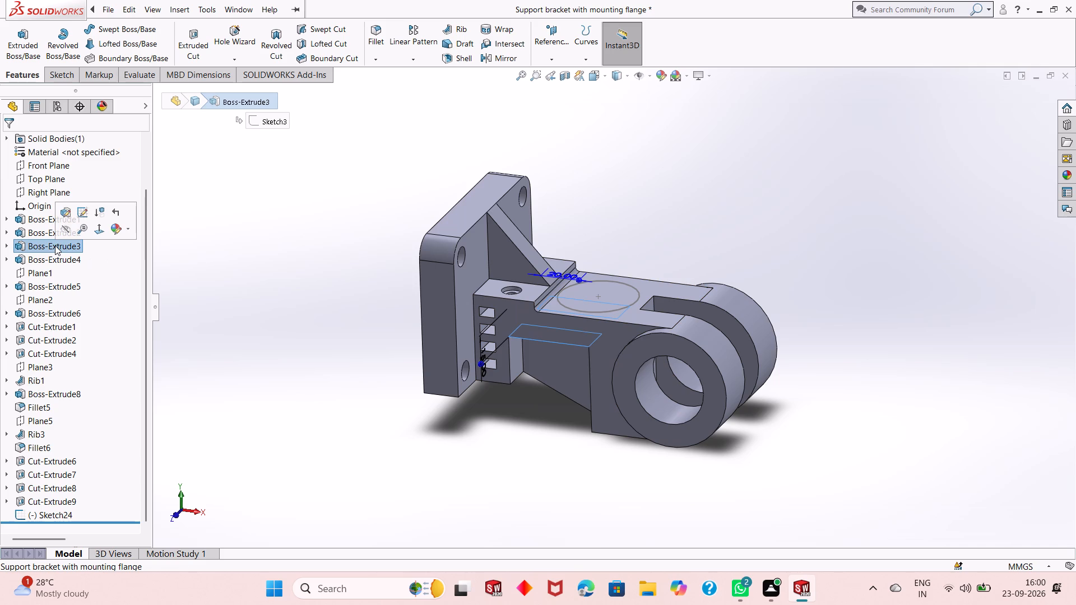
{"action": "left_click", "coordinate": [327, 299]}
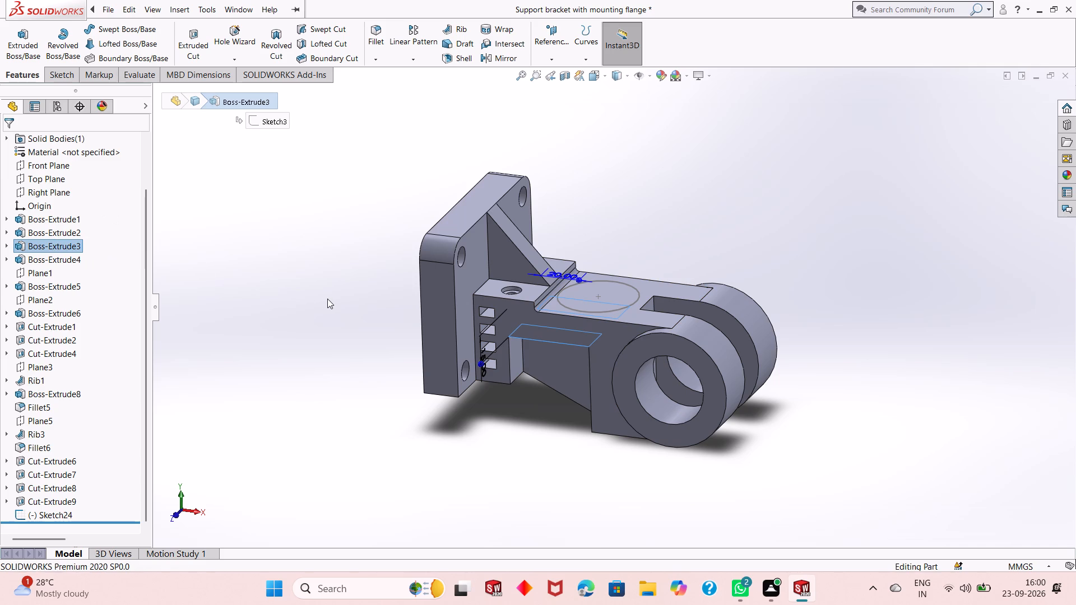
{"action": "left_click", "coordinate": [39, 244]}
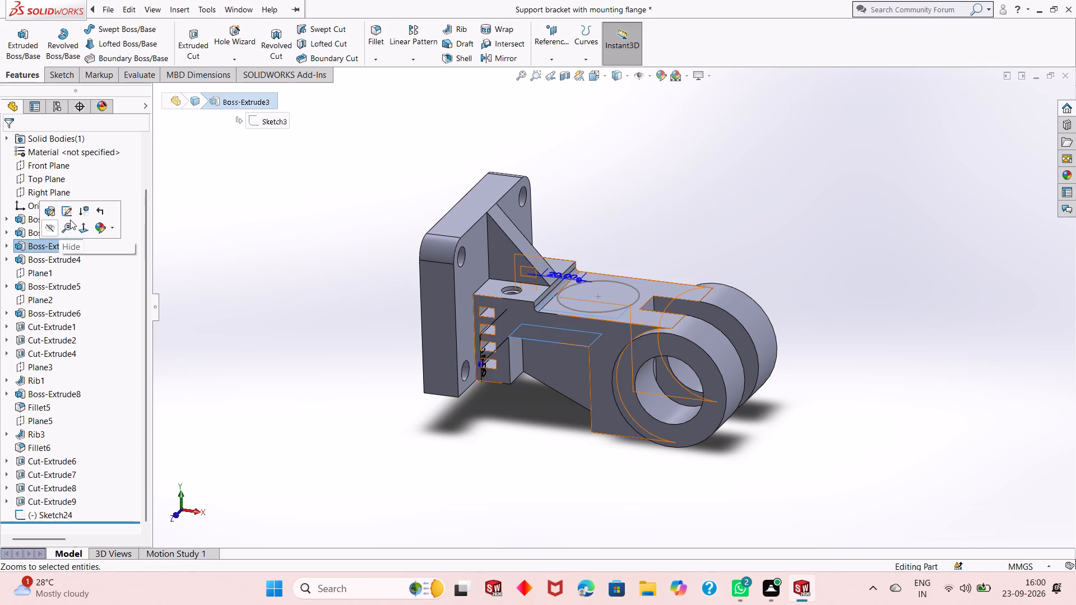
{"action": "left_click", "coordinate": [70, 212]}
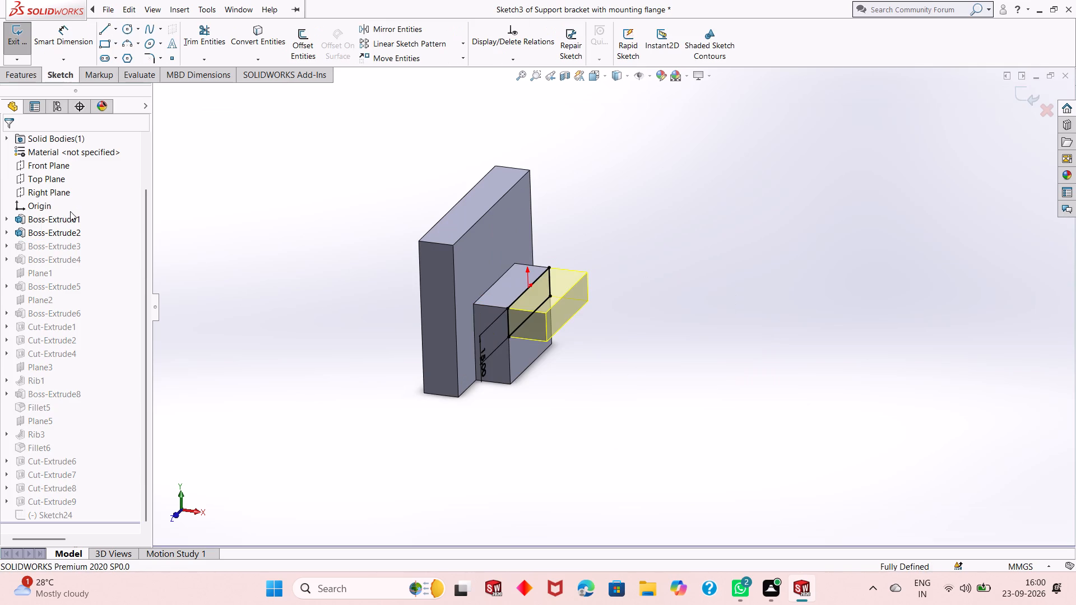
{"action": "left_click", "coordinate": [1013, 94]}
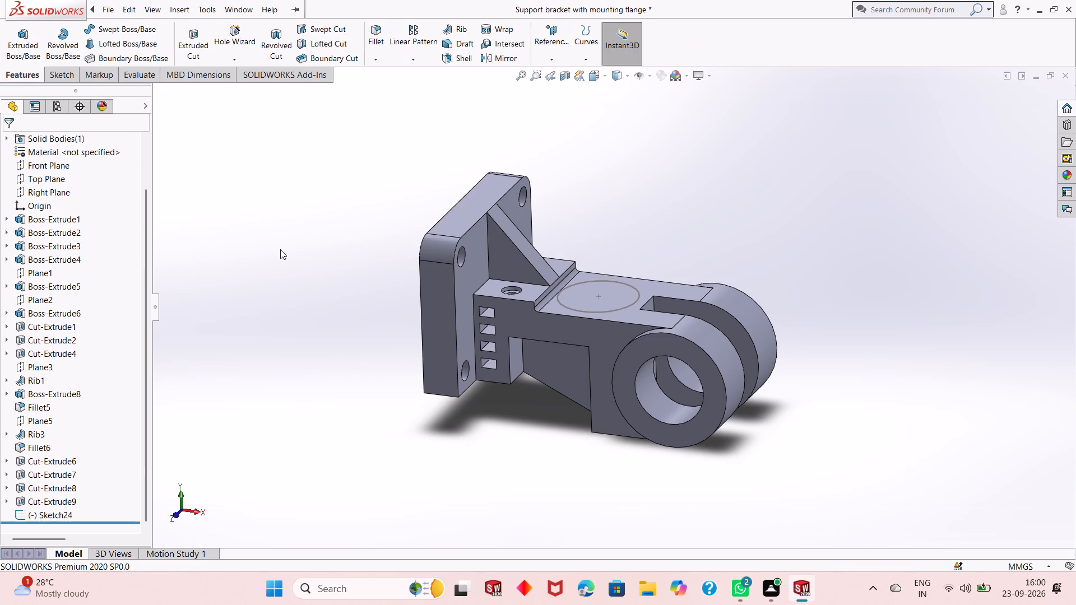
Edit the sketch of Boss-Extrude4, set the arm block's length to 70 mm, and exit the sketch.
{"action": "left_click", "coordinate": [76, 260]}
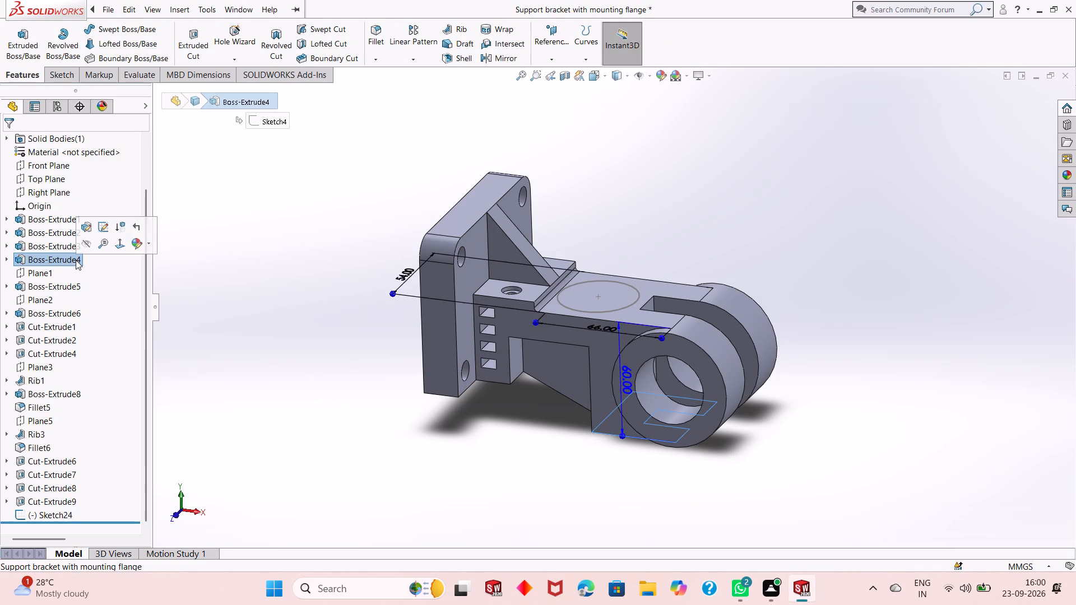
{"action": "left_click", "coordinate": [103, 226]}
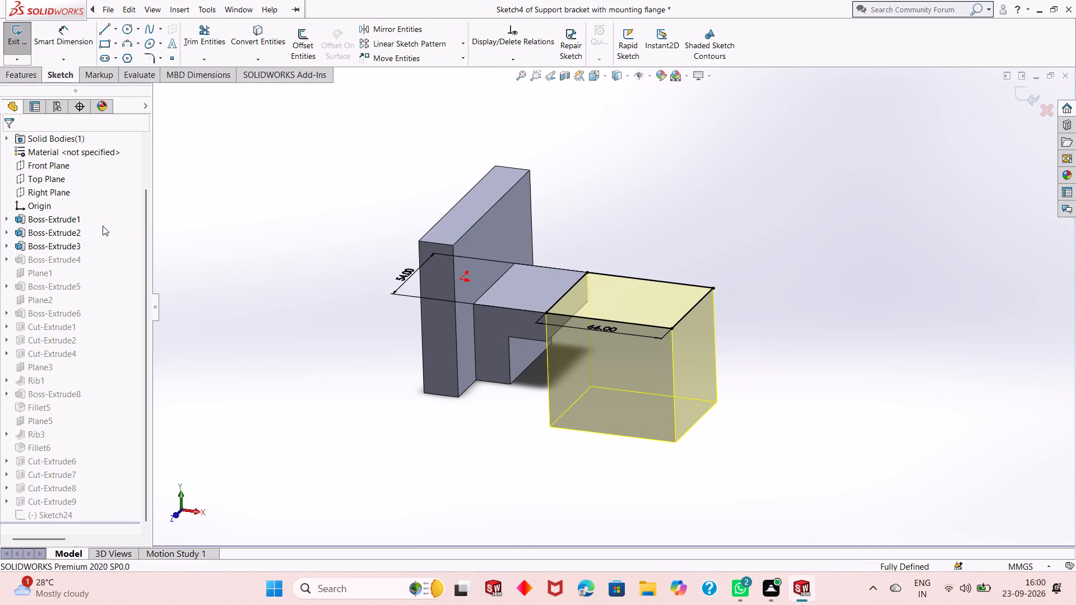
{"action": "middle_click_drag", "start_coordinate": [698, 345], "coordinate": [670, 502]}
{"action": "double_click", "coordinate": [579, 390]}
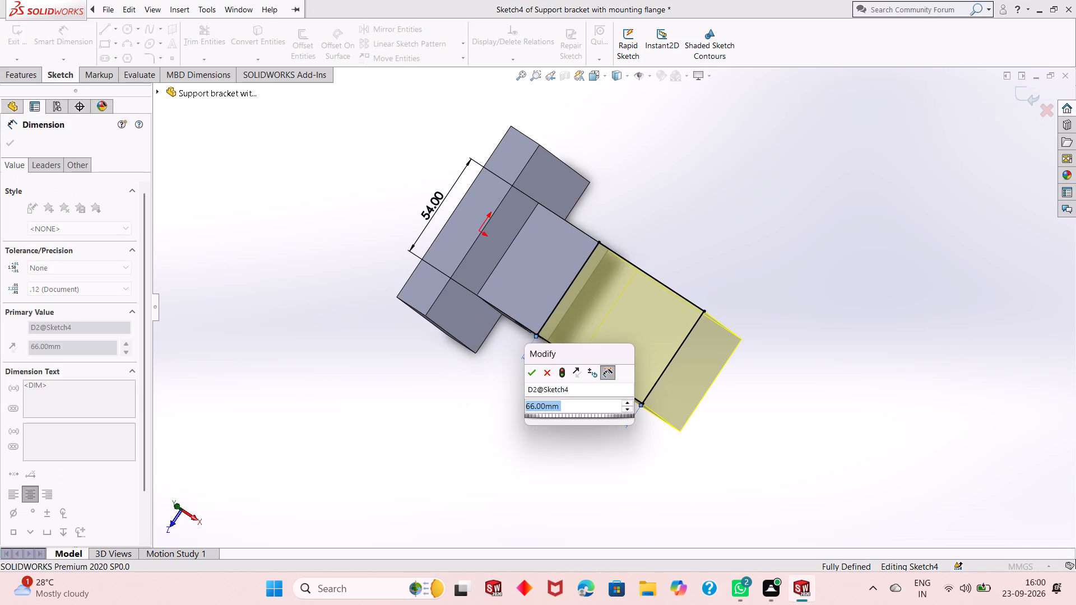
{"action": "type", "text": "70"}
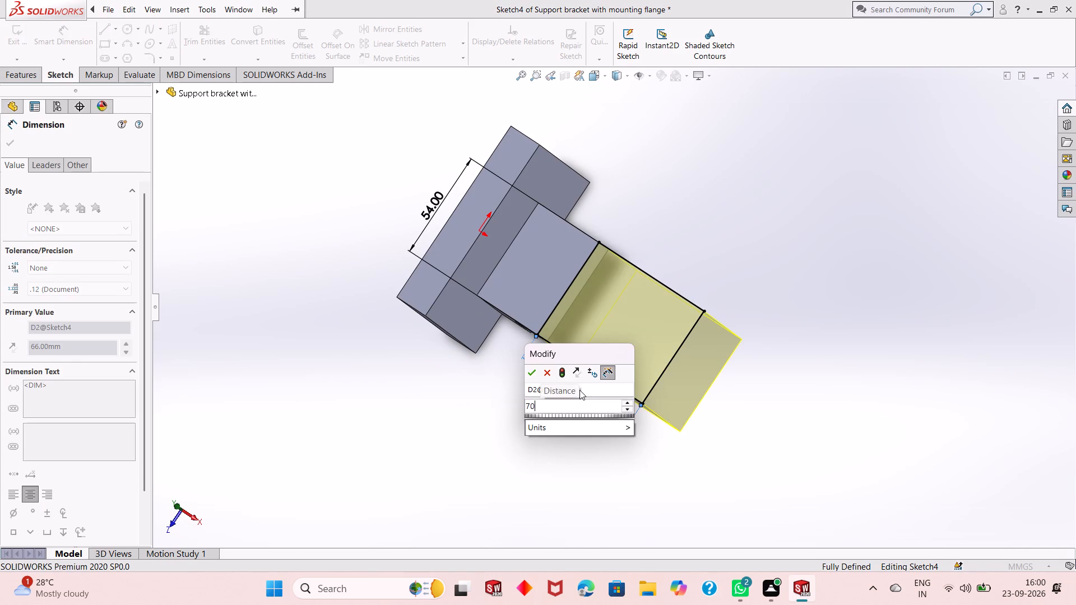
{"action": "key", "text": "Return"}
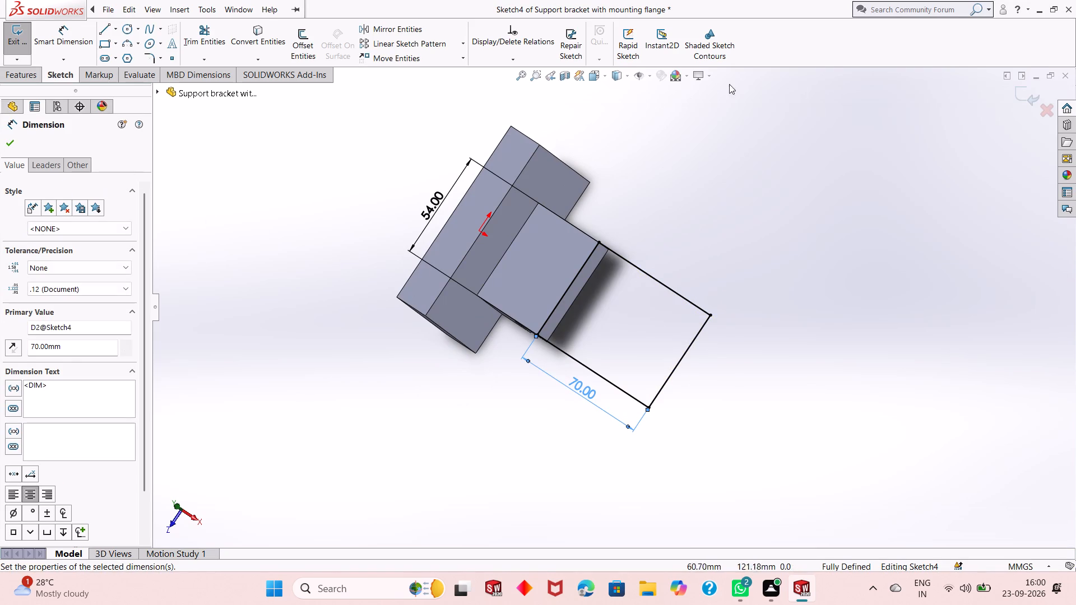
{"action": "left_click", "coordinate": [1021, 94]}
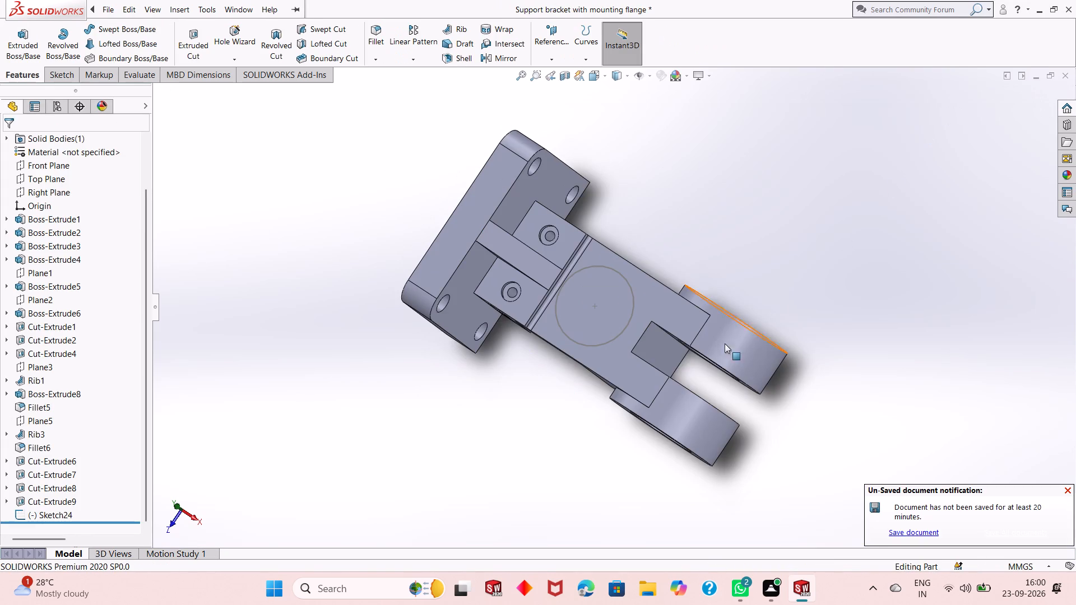
Examine the bracket from several angles, checking the circle's space on the arm's top face and the fork end.
{"action": "middle_click_drag", "start_coordinate": [676, 362], "coordinate": [706, 201]}
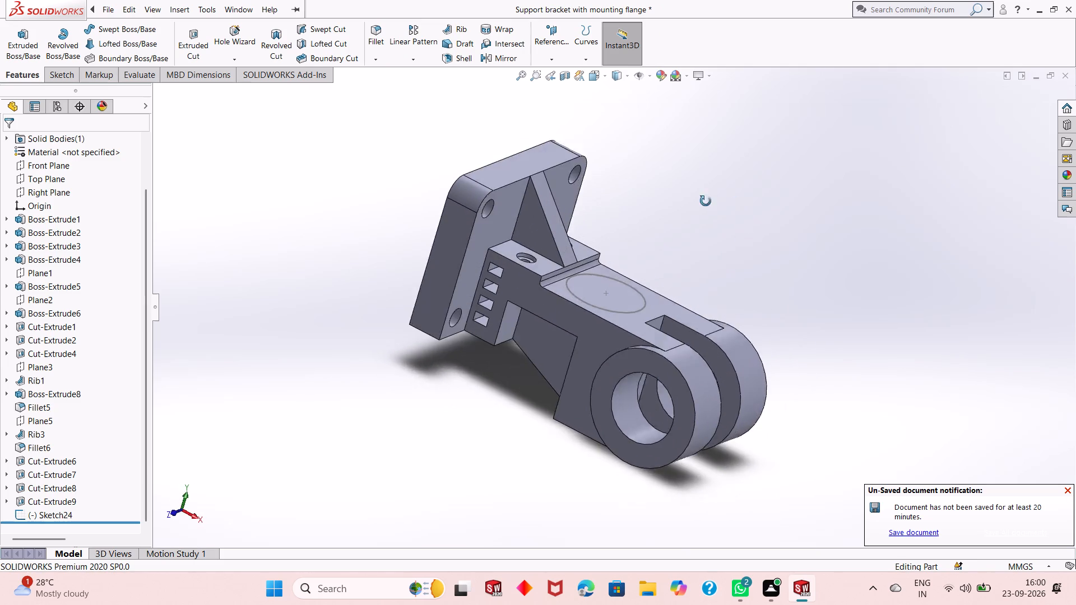
{"action": "middle_click_drag", "start_coordinate": [706, 201], "coordinate": [651, 323]}
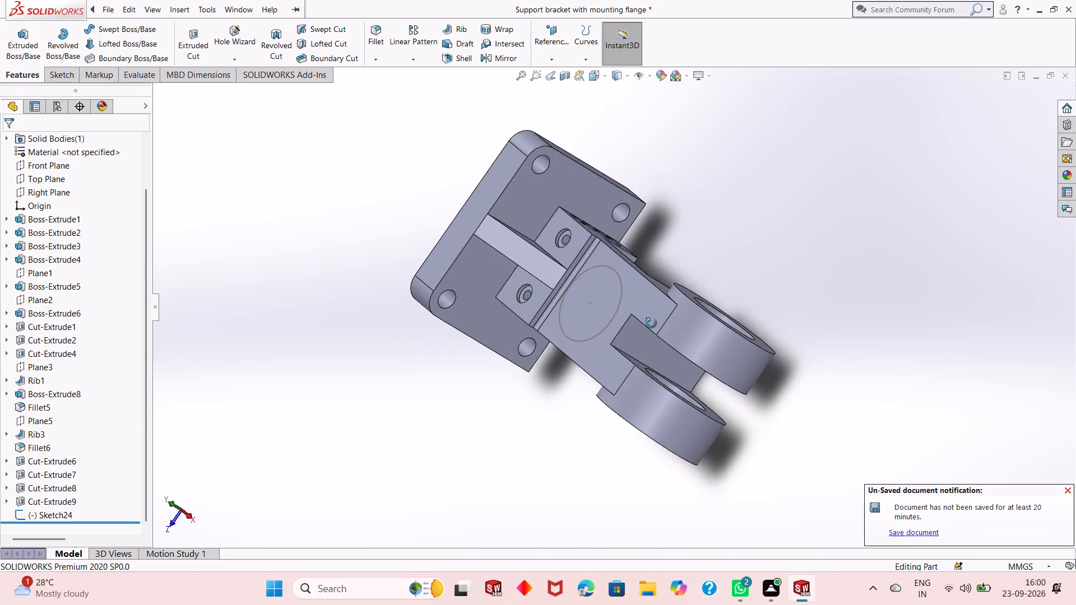
{"action": "middle_click_drag", "start_coordinate": [651, 323], "coordinate": [715, 317]}
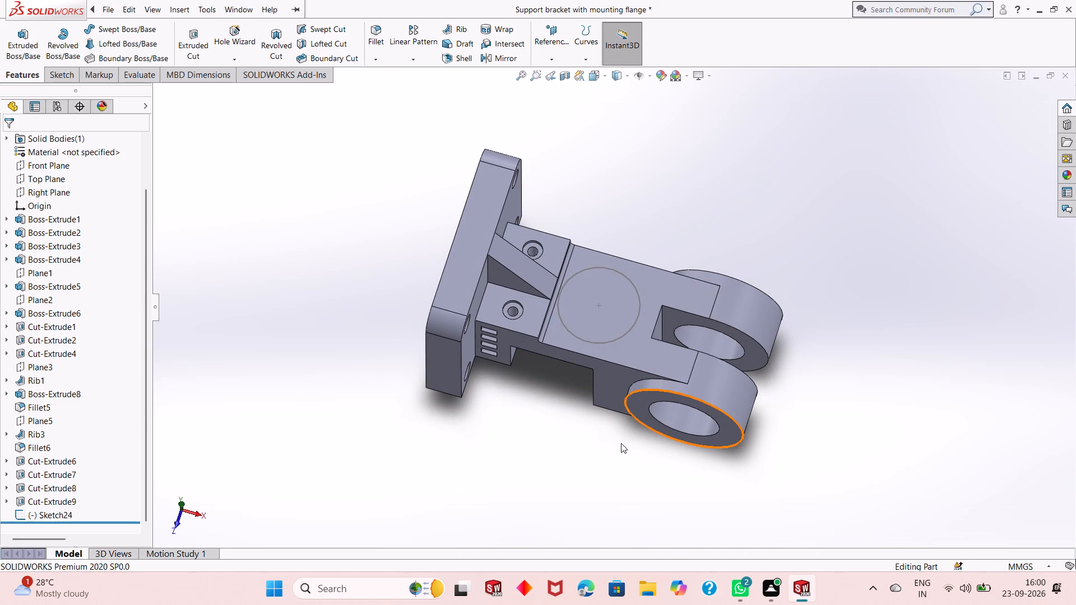
{"action": "middle_click_drag", "start_coordinate": [621, 443], "coordinate": [623, 388]}
{"action": "scroll", "coordinate": [637, 327], "scroll_direction": "down", "scroll_amount": 3}
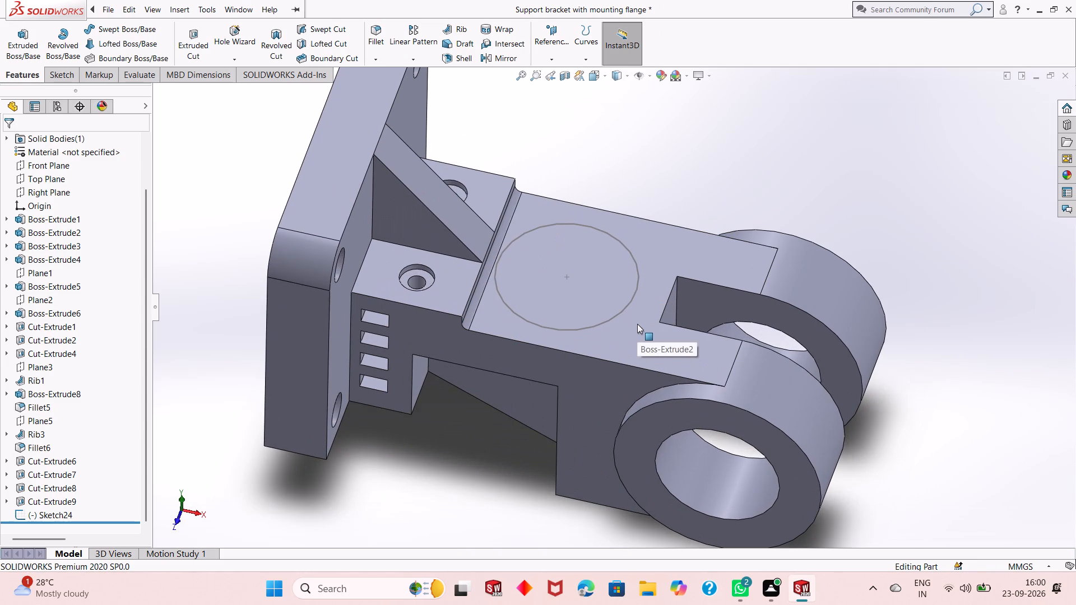
{"action": "scroll", "coordinate": [39, 434], "scroll_direction": "down", "scroll_amount": 4}
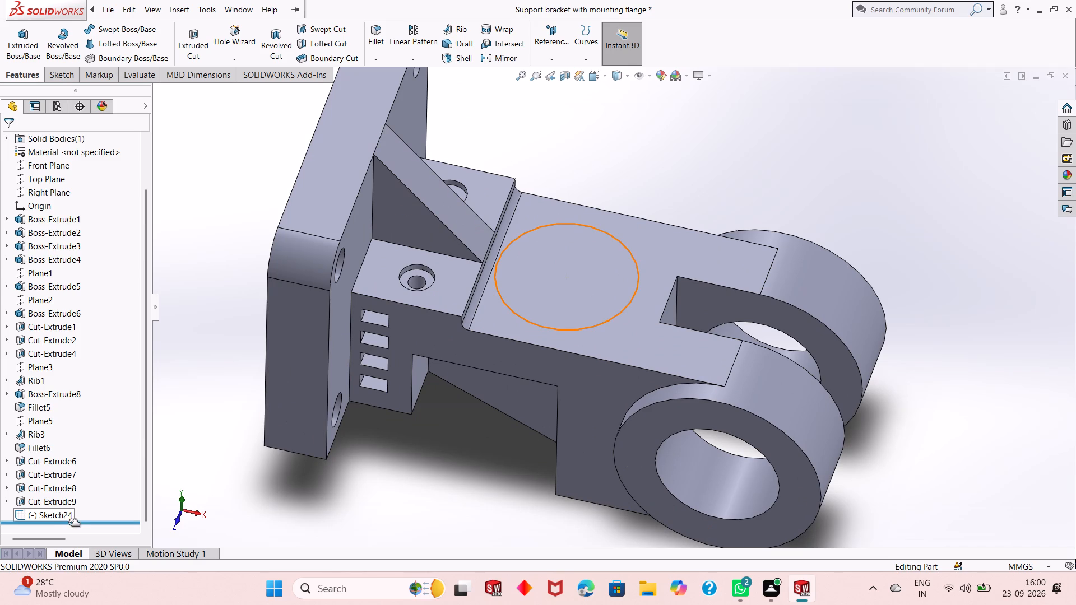
{"action": "right_click", "coordinate": [61, 512]}
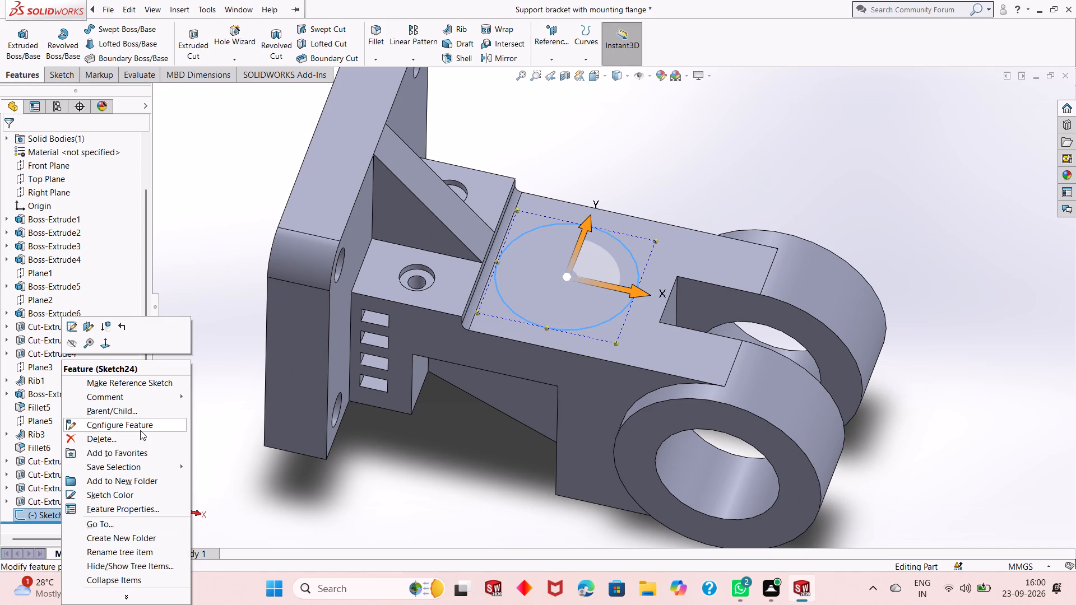
{"action": "left_click", "coordinate": [421, 508]}
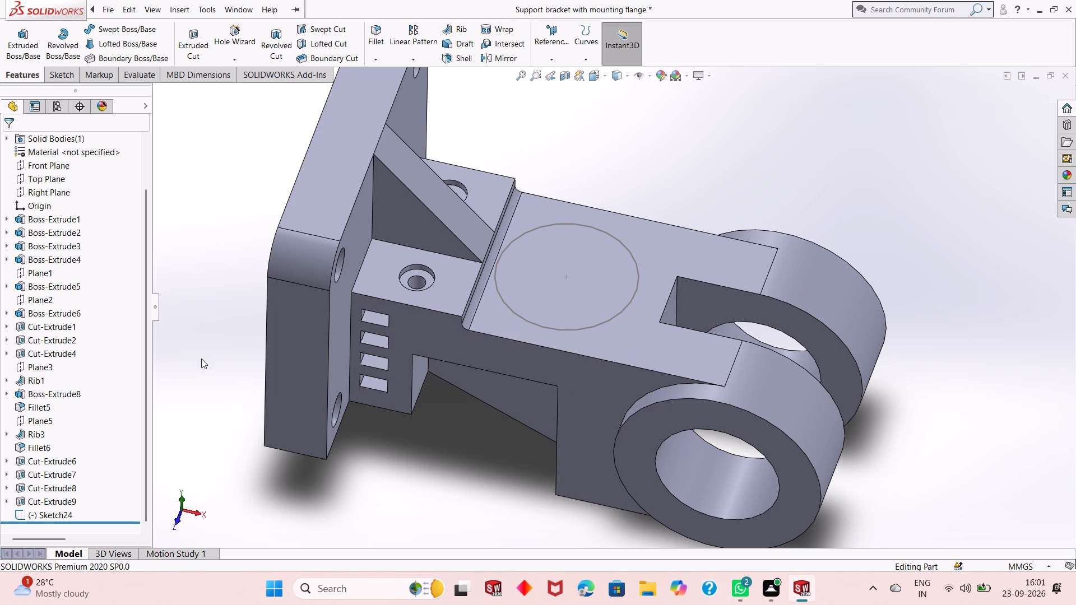
Edit the sketch of Boss-Extrude4, set the arm block's length to 80 mm, and exit the sketch.
{"action": "left_click", "coordinate": [46, 253]}
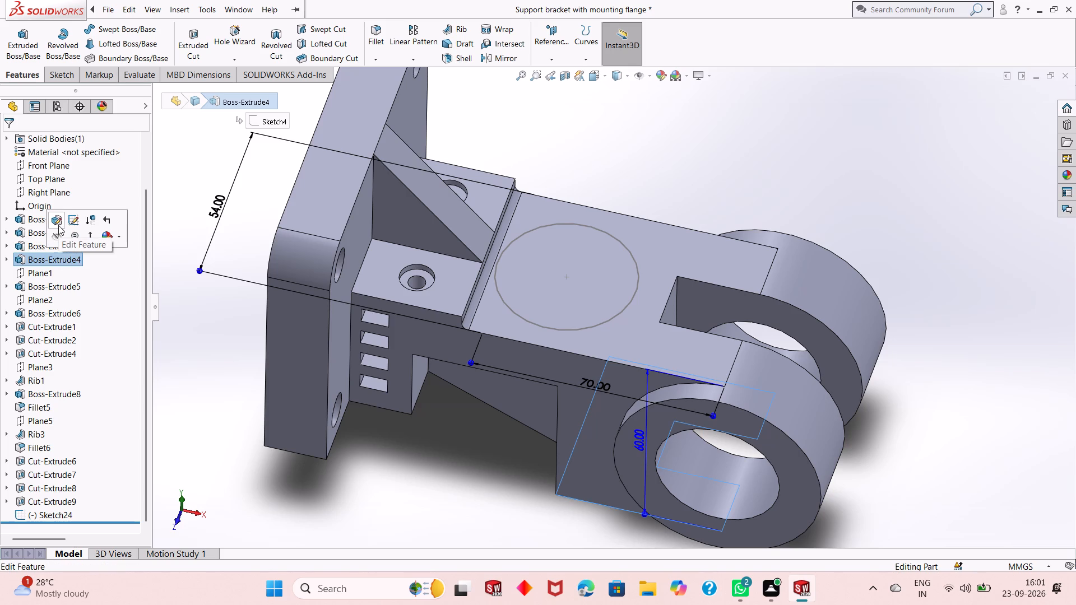
{"action": "left_click", "coordinate": [75, 222]}
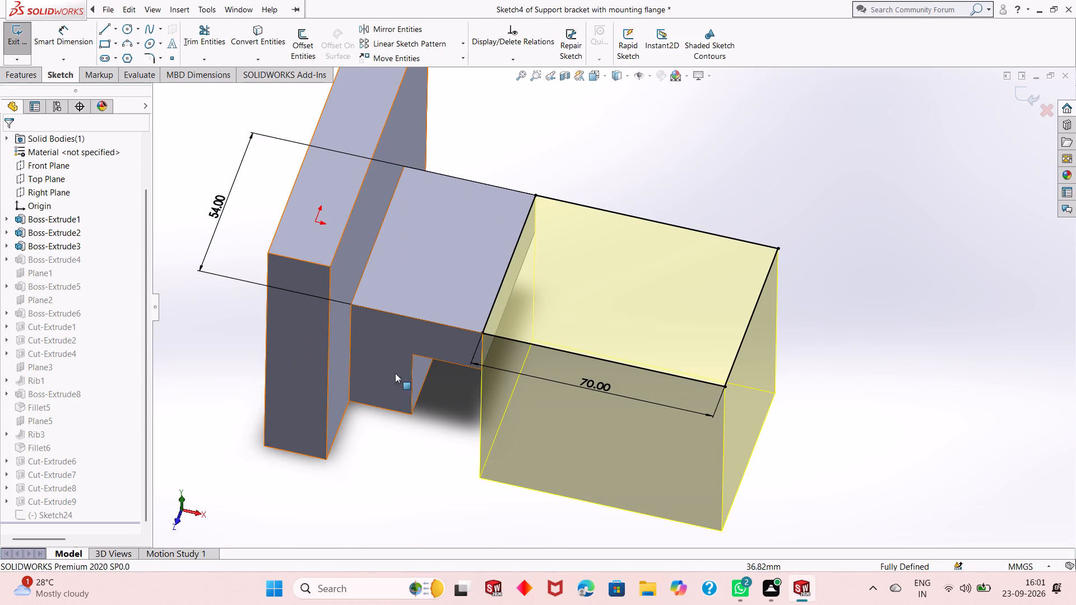
{"action": "double_click", "coordinate": [606, 389]}
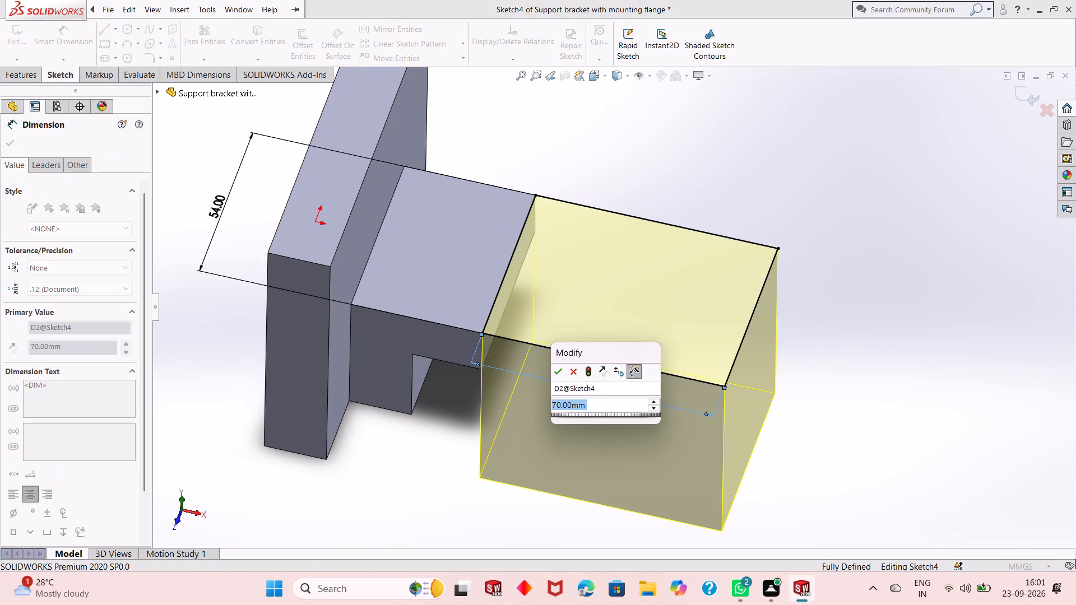
{"action": "type", "text": "80"}
{"action": "key", "text": "Return"}
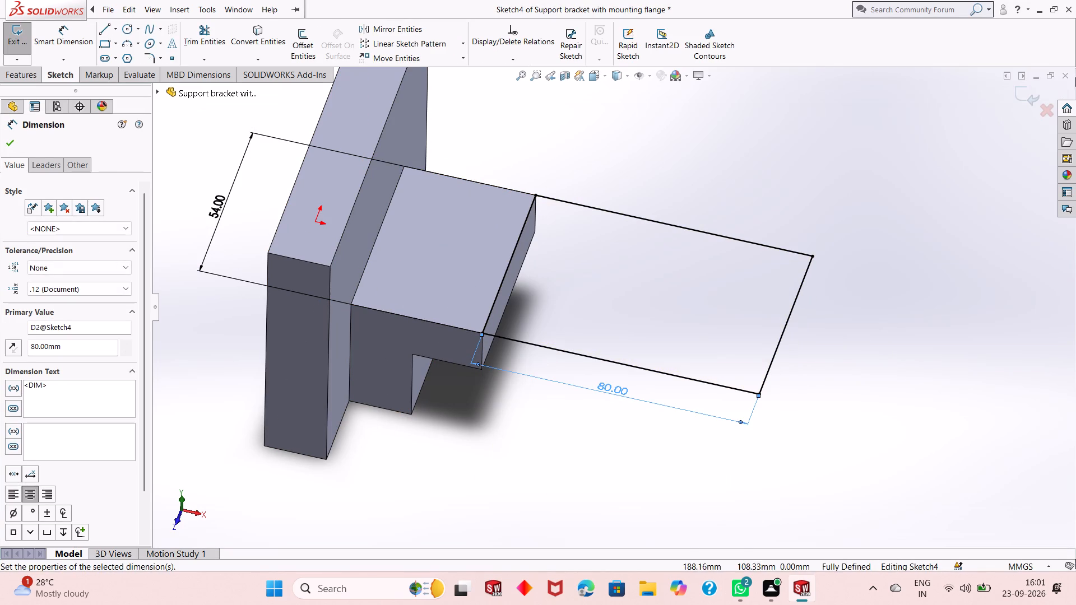
{"action": "left_click", "coordinate": [1021, 89]}
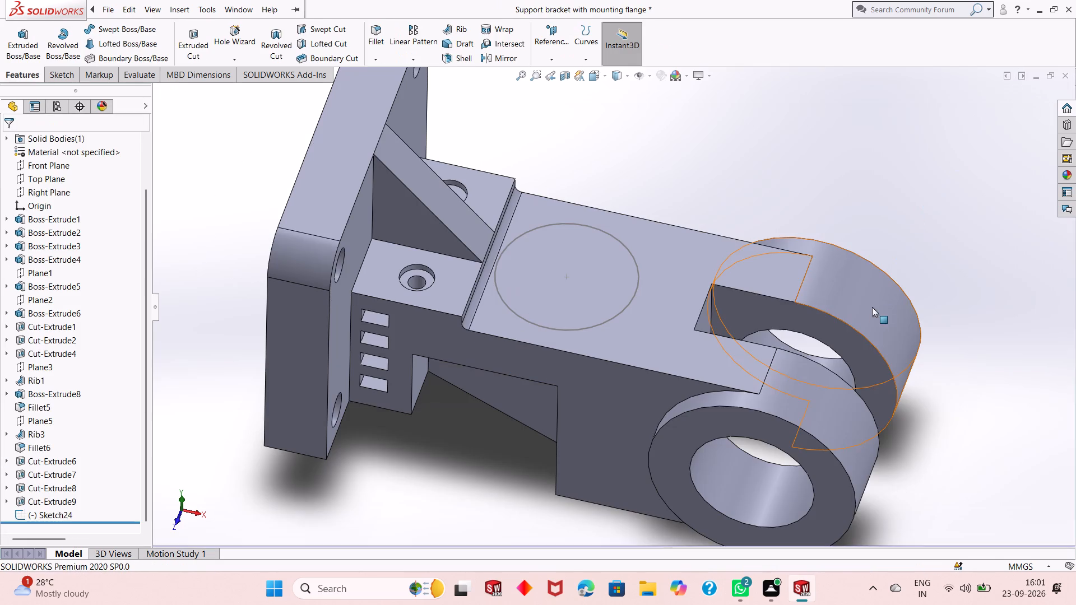
Inspect the lengthened arm, fork slot and top-face circle from several angles.
{"action": "middle_click_drag", "start_coordinate": [752, 405], "coordinate": [753, 341]}
{"action": "scroll", "coordinate": [745, 378], "scroll_direction": "up", "scroll_amount": 2}
{"action": "middle_click_drag", "start_coordinate": [743, 433], "coordinate": [749, 469]}
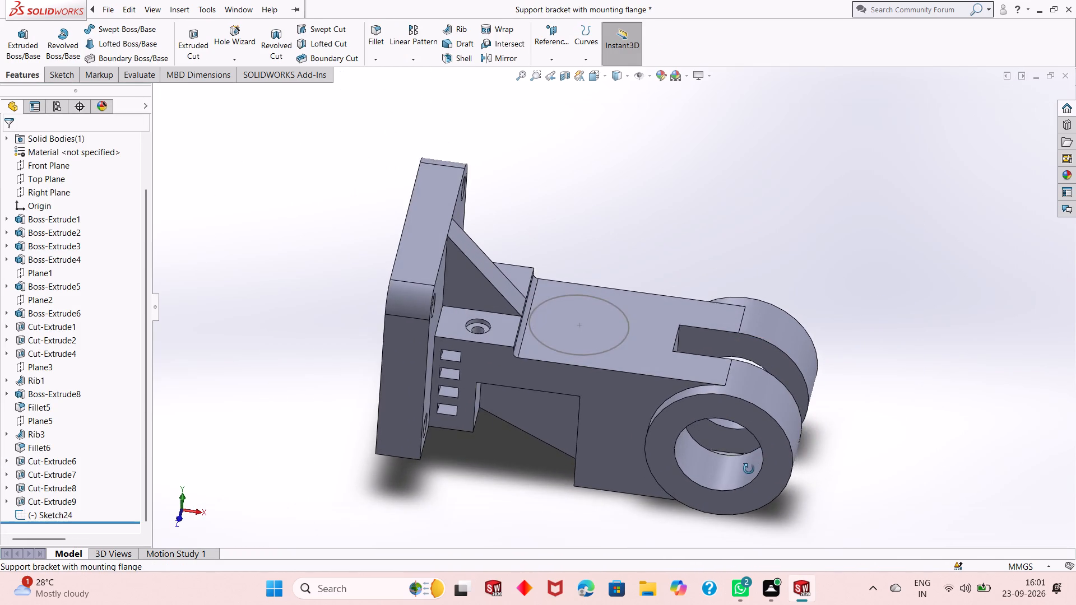
{"action": "middle_click_drag", "start_coordinate": [749, 469], "coordinate": [762, 389]}
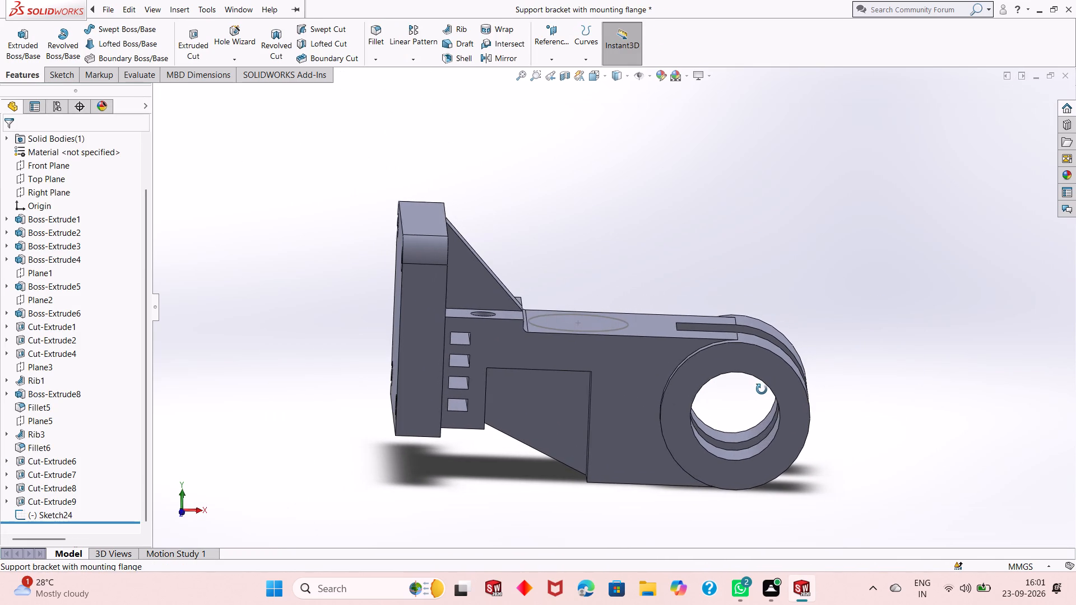
{"action": "middle_click_drag", "start_coordinate": [762, 389], "coordinate": [723, 398]}
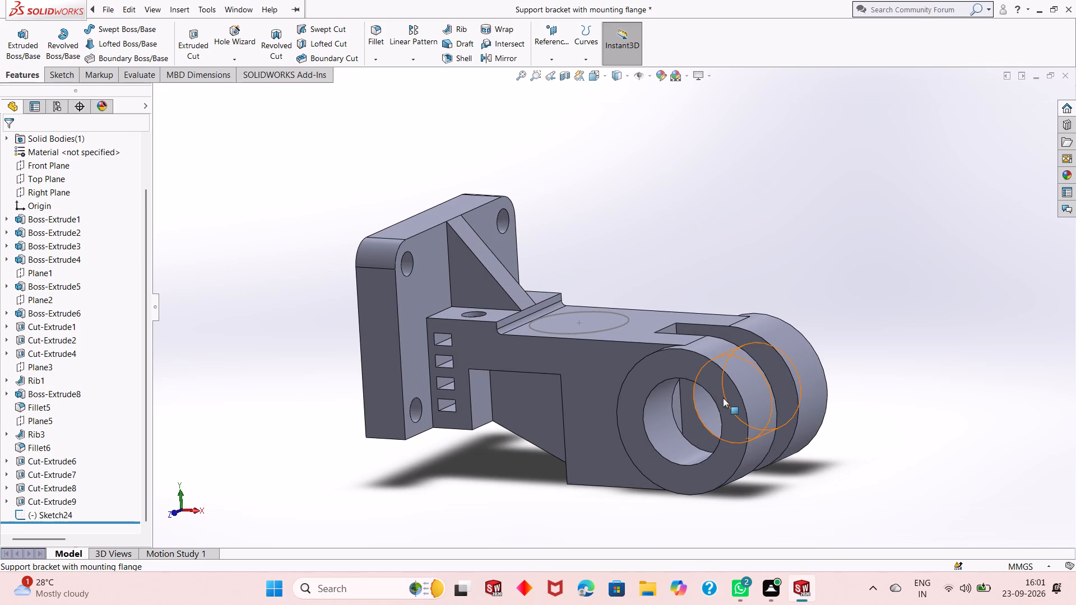
{"action": "middle_click_drag", "start_coordinate": [737, 322], "coordinate": [729, 365]}
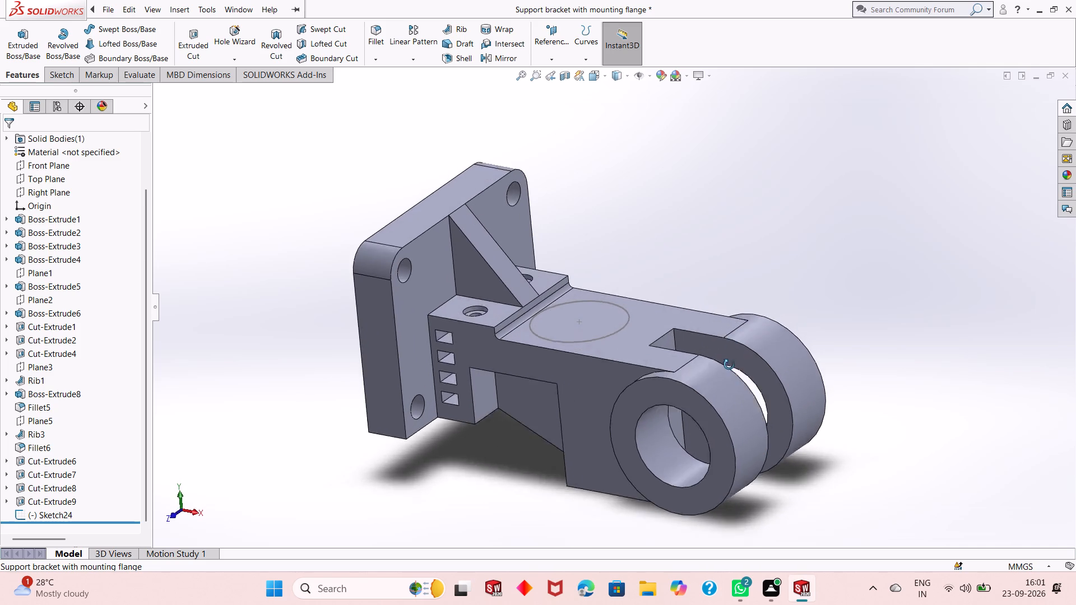
{"action": "middle_click_drag", "start_coordinate": [729, 365], "coordinate": [719, 405]}
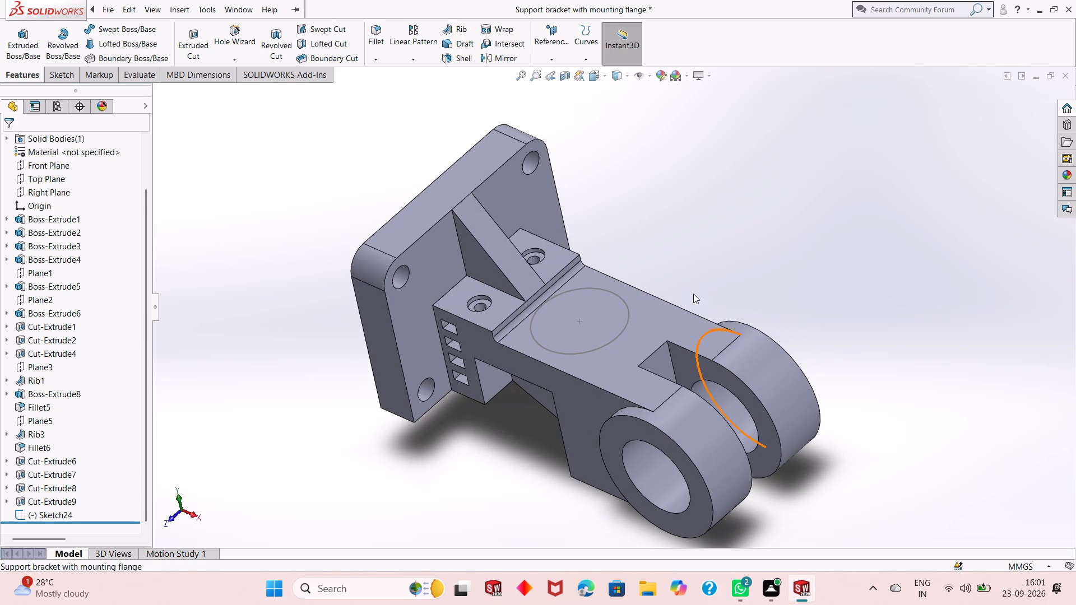
Reopen the 40 mm circle's sketch and dimension the circle's centre 75 mm from the origin.
{"action": "left_click", "coordinate": [45, 511]}
{"action": "left_click", "coordinate": [63, 478]}
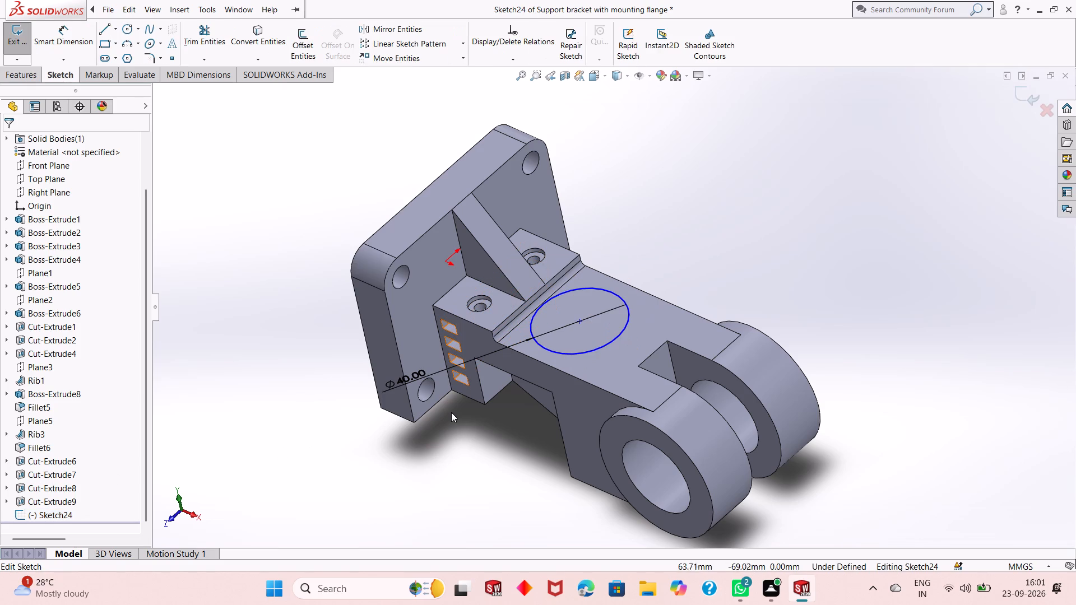
{"action": "key", "text": "ctrl+8"}
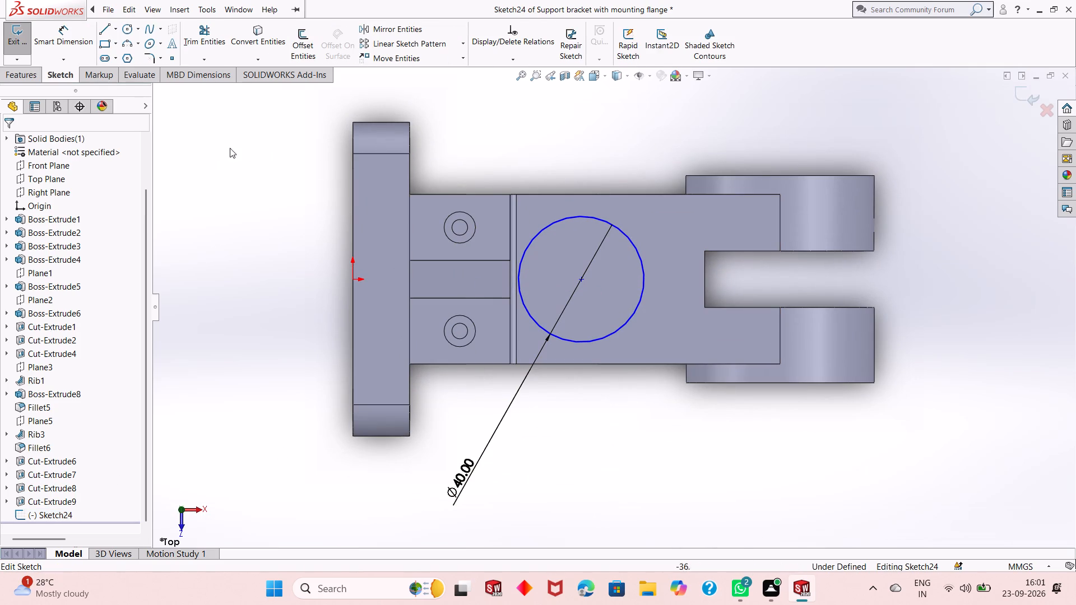
{"action": "left_click", "coordinate": [82, 47]}
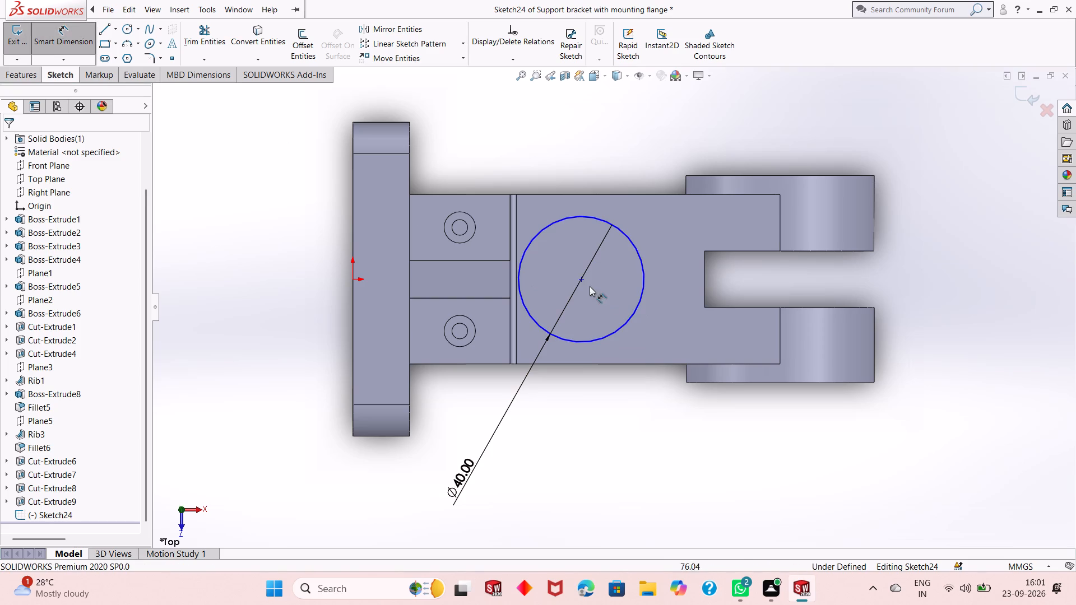
{"action": "left_click", "coordinate": [583, 280]}
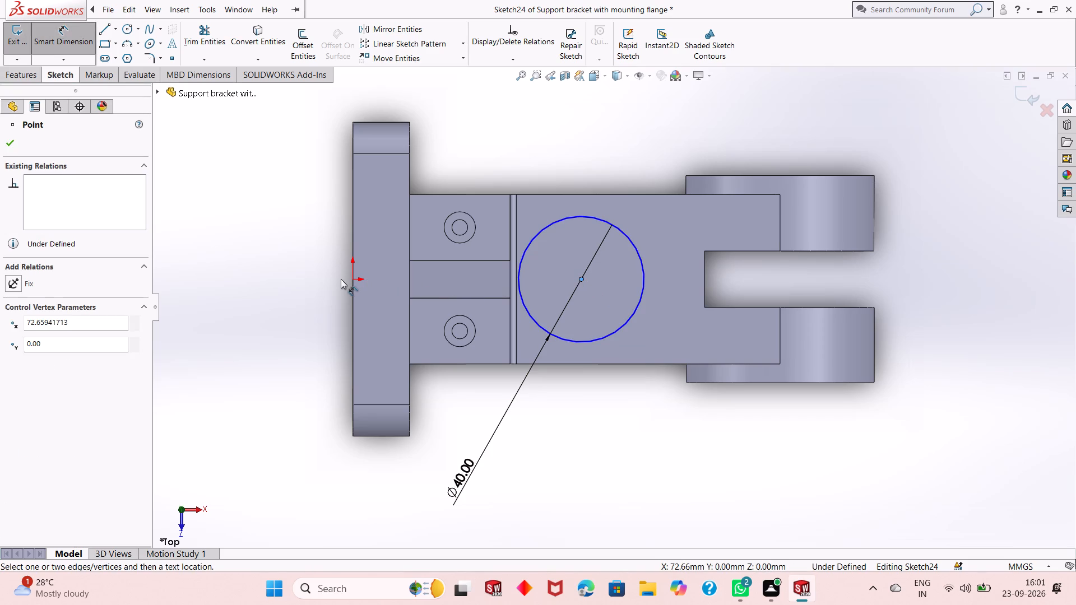
{"action": "left_click", "coordinate": [353, 282]}
{"action": "left_click", "coordinate": [362, 480]}
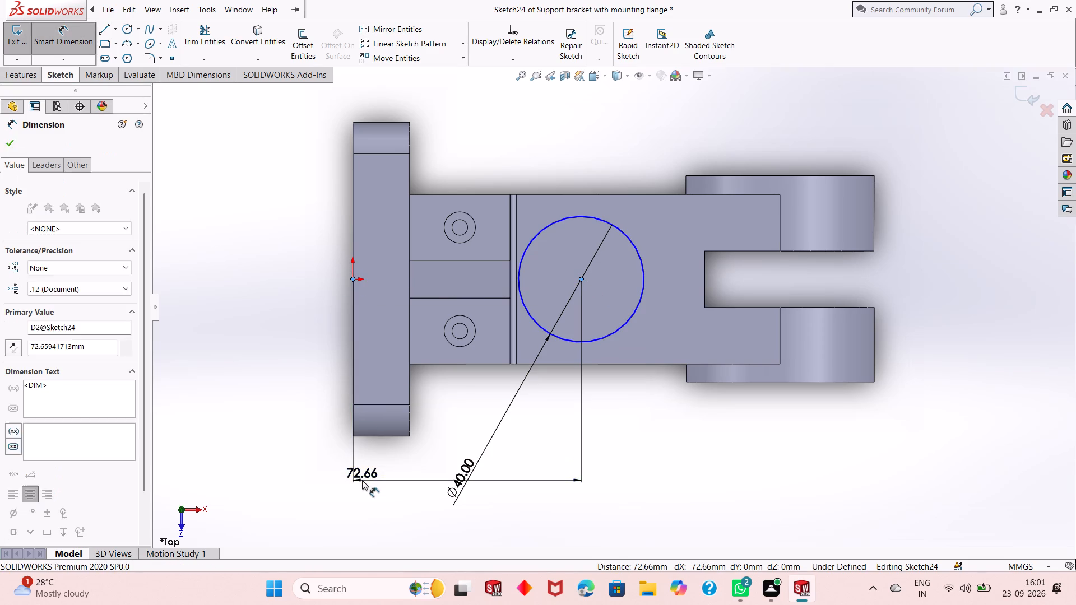
{"action": "type", "text": "75"}
{"action": "key", "text": "Return"}
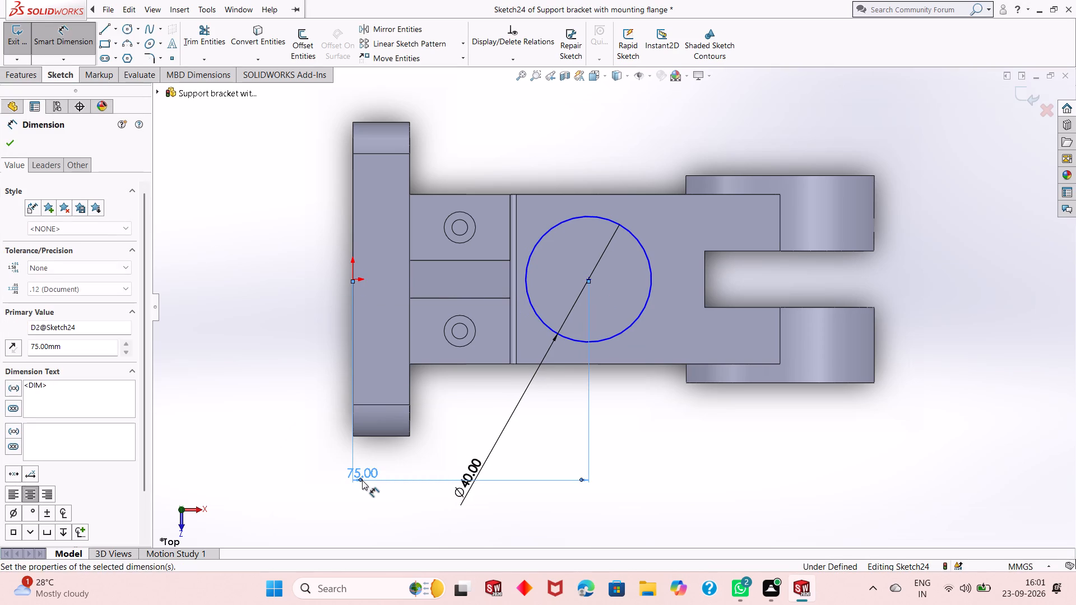
Set the distance from the origin to the circle's centre to 78 mm and end dimensioning.
{"action": "double_click", "coordinate": [362, 480]}
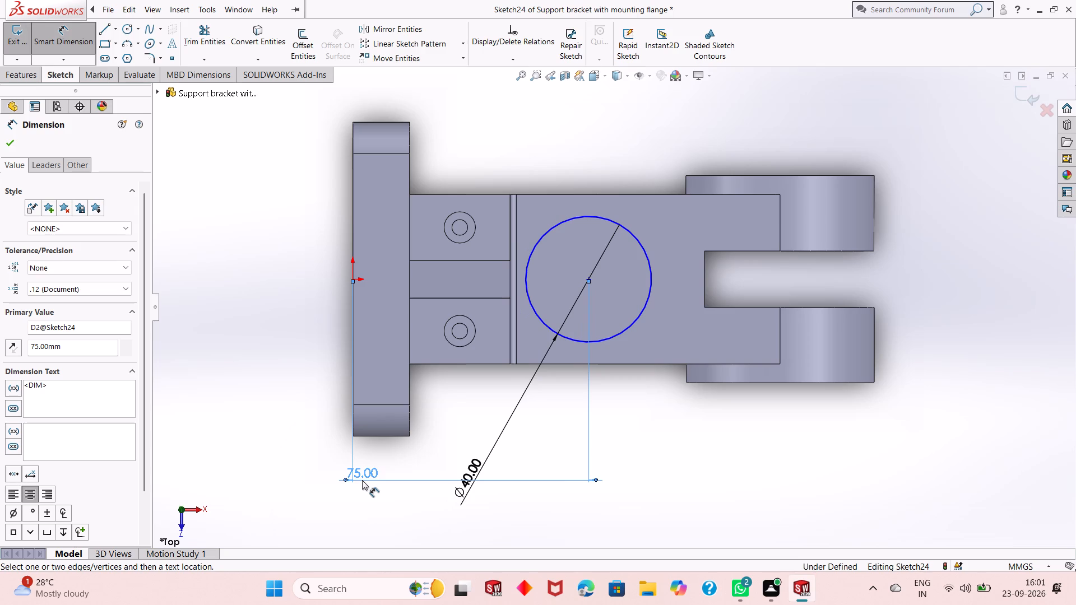
{"action": "double_click", "coordinate": [362, 480]}
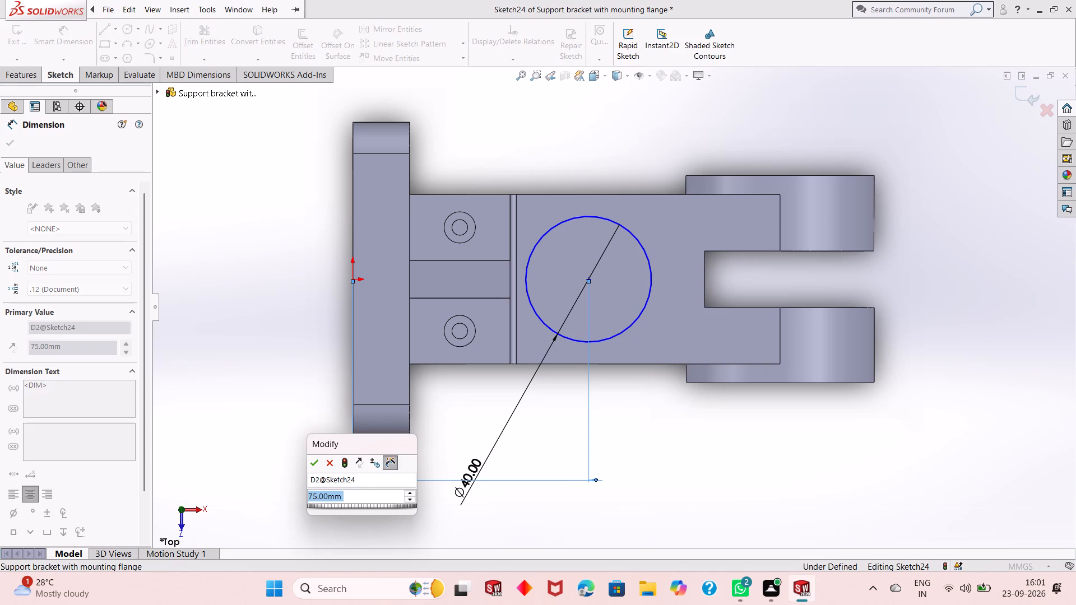
{"action": "type", "text": "78"}
{"action": "key", "text": "Return"}
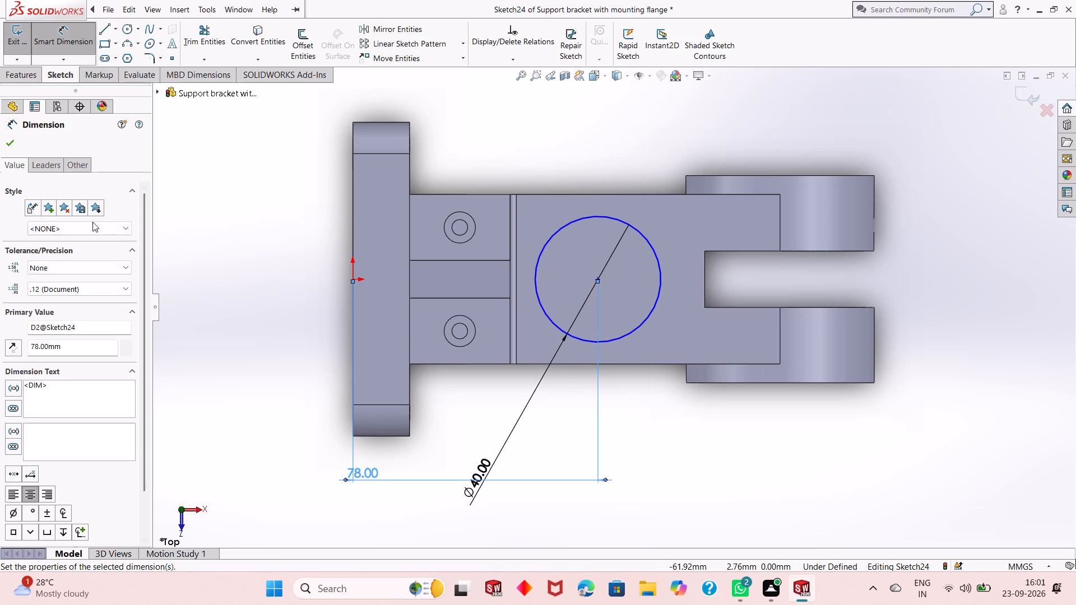
{"action": "left_click", "coordinate": [5, 139]}
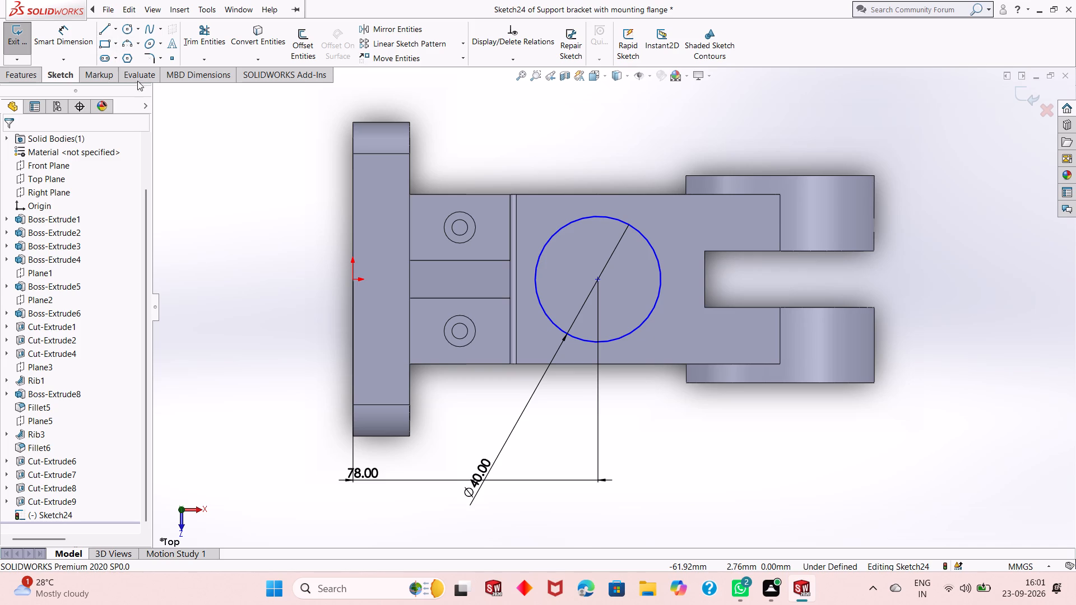
Sketch a small circle centred on the 40 mm circle's quadrant point nearest the flange and set its diameter to 5 mm.
{"action": "left_click", "coordinate": [126, 29]}
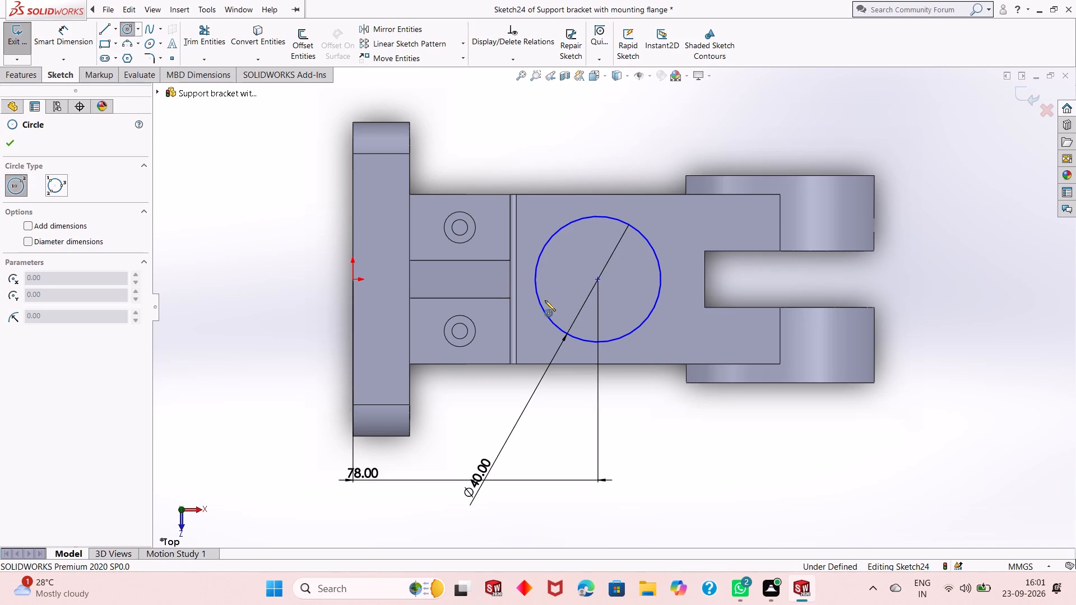
{"action": "left_click", "coordinate": [536, 281]}
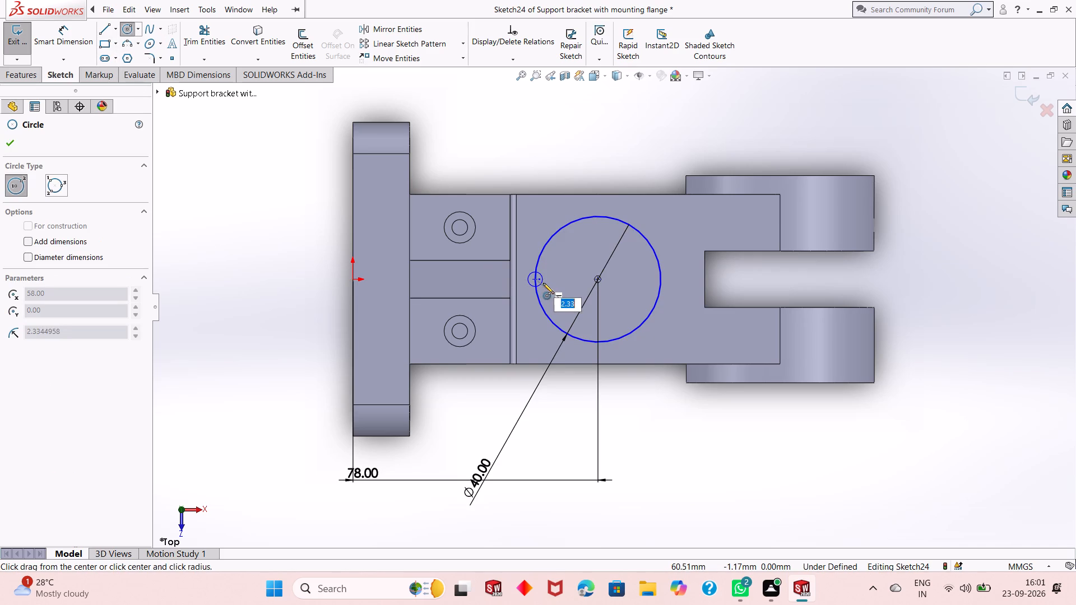
{"action": "left_click", "coordinate": [544, 283]}
{"action": "left_click", "coordinate": [2, 150]}
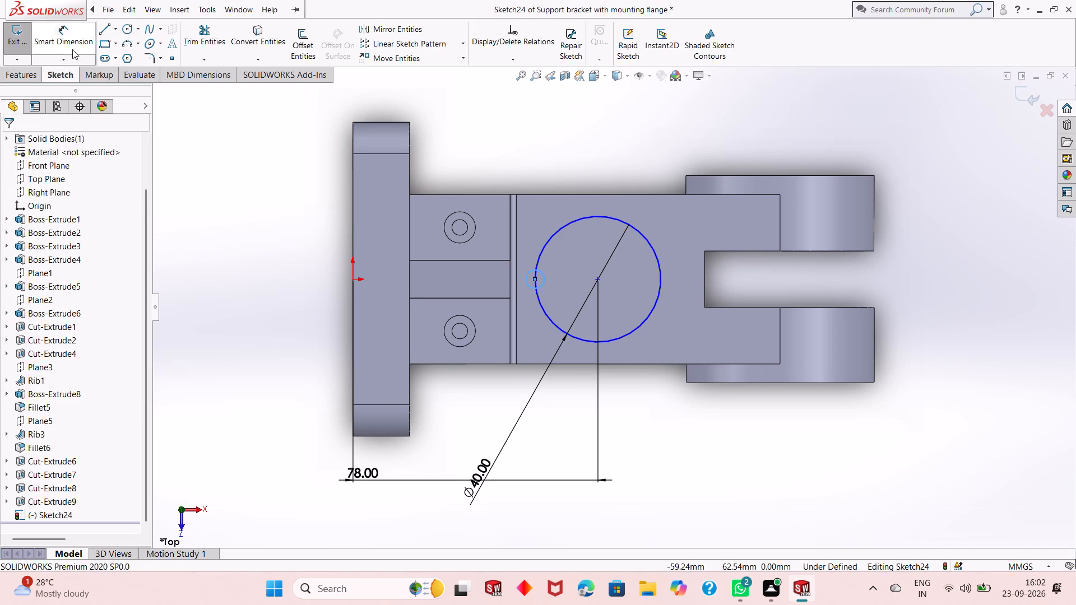
{"action": "left_click", "coordinate": [55, 44]}
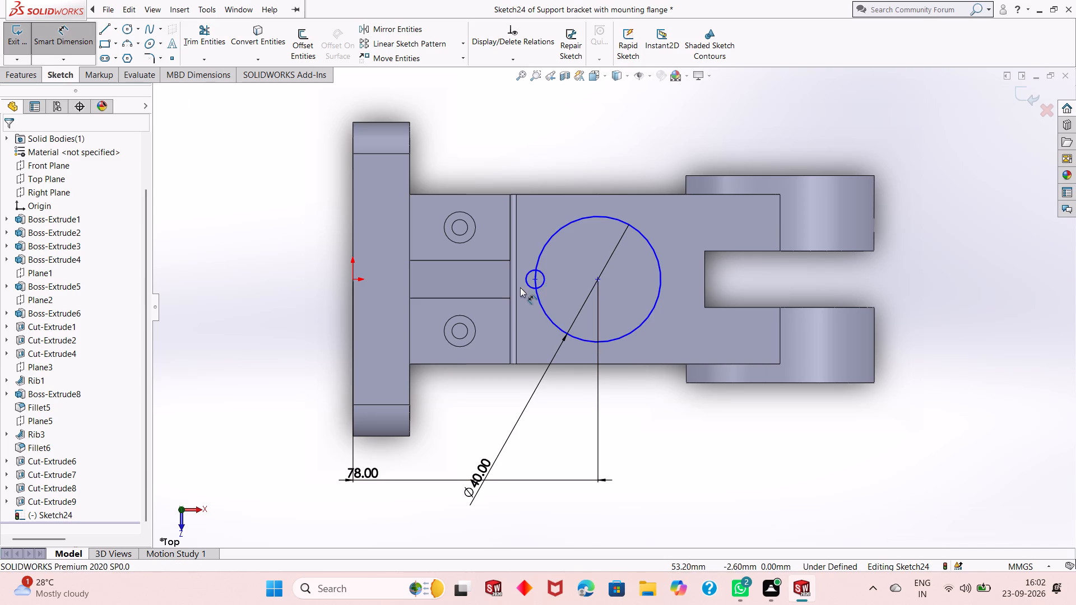
{"action": "left_click", "coordinate": [528, 285]}
{"action": "left_click", "coordinate": [240, 394]}
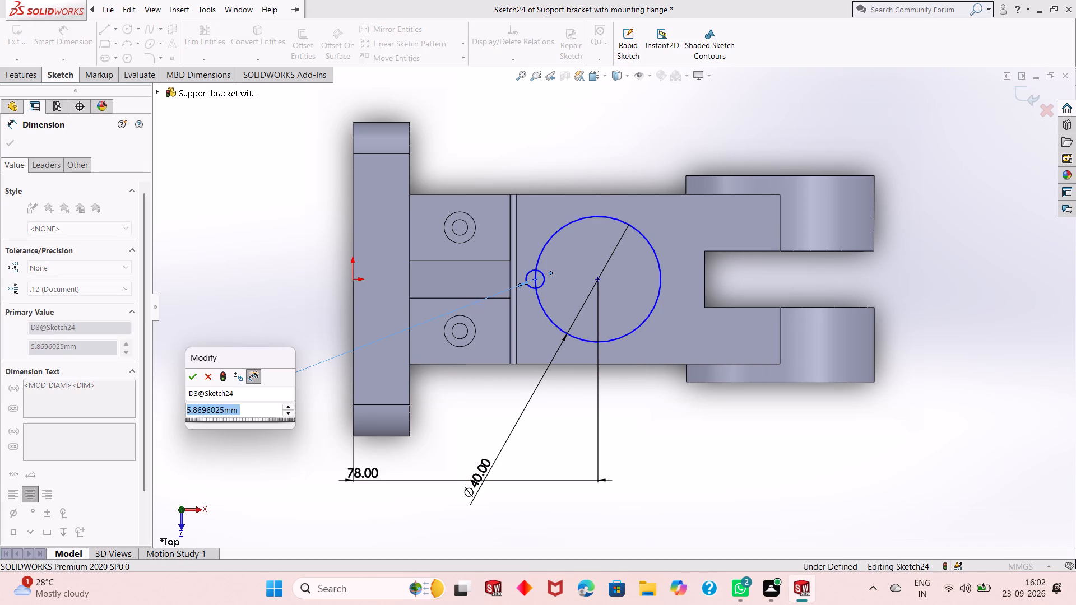
{"action": "key", "text": "5"}
{"action": "key", "text": "Return"}
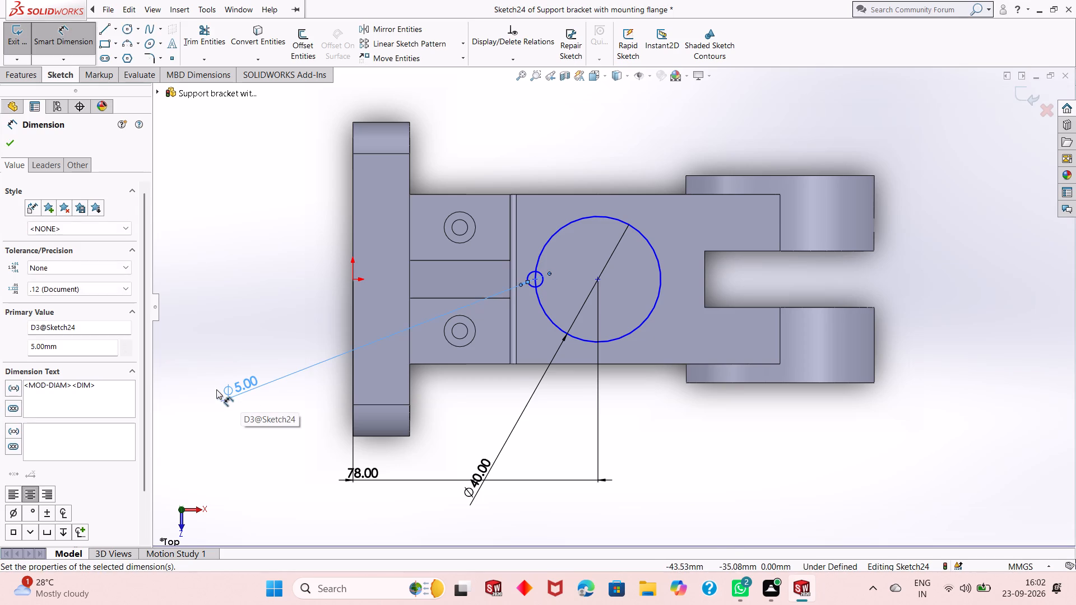
Set the distance from the origin to the 40 mm circle's centre to 76 mm and end dimensioning.
{"action": "middle_click_drag", "start_coordinate": [484, 491], "coordinate": [472, 441]}
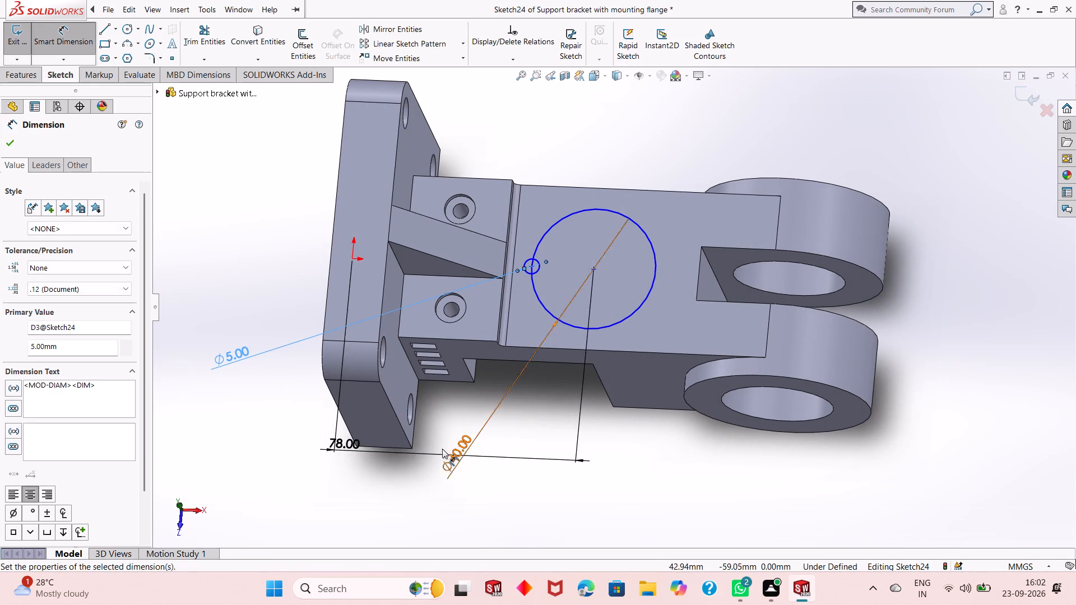
{"action": "double_click", "coordinate": [343, 444]}
{"action": "type", "text": "76"}
{"action": "key", "text": "Return"}
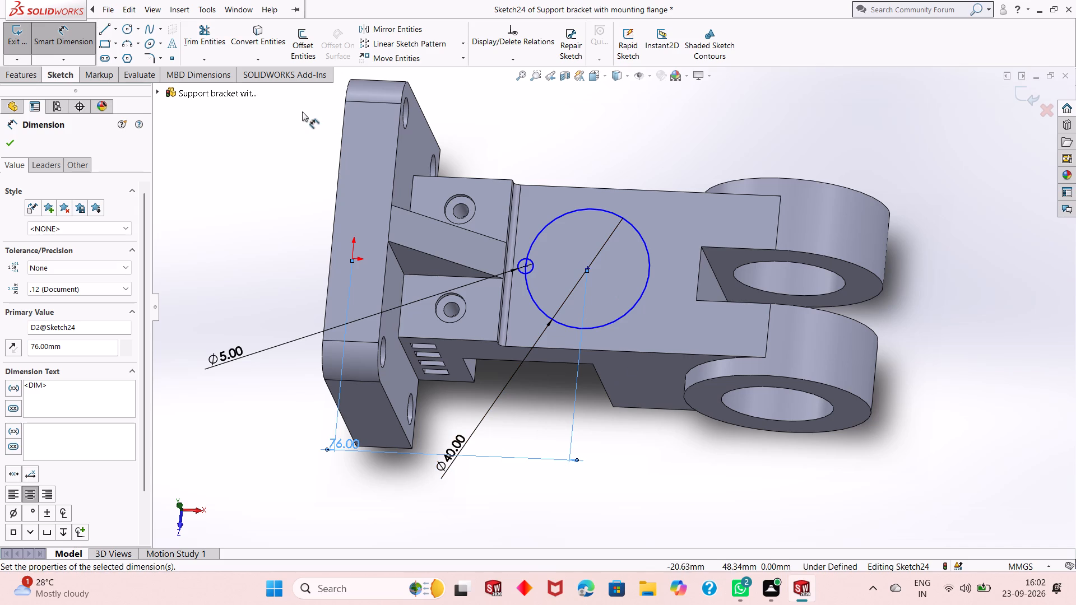
{"action": "left_click", "coordinate": [10, 145]}
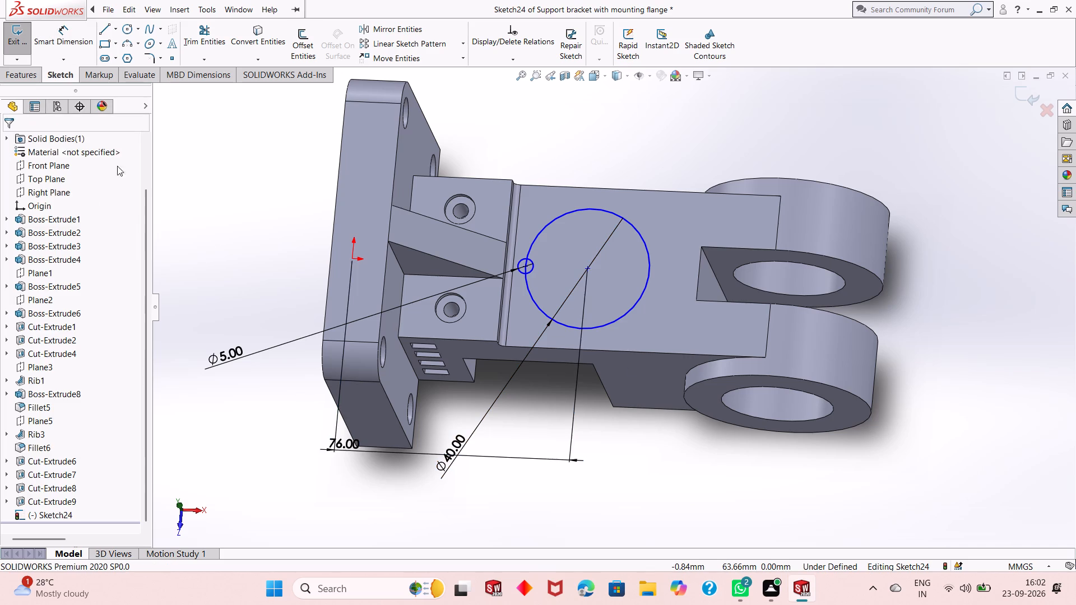
Create a circular sketch pattern of the 5 mm circle with 4 equally spaced instances over 360° about the 40 mm circle's centre.
{"action": "left_click", "coordinate": [521, 272]}
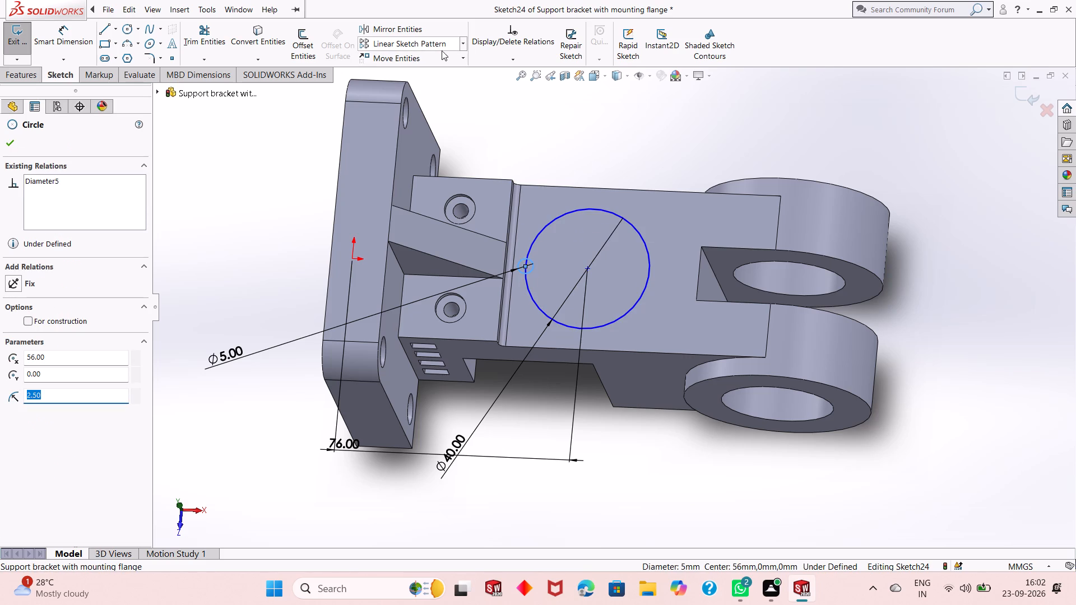
{"action": "left_click", "coordinate": [462, 44]}
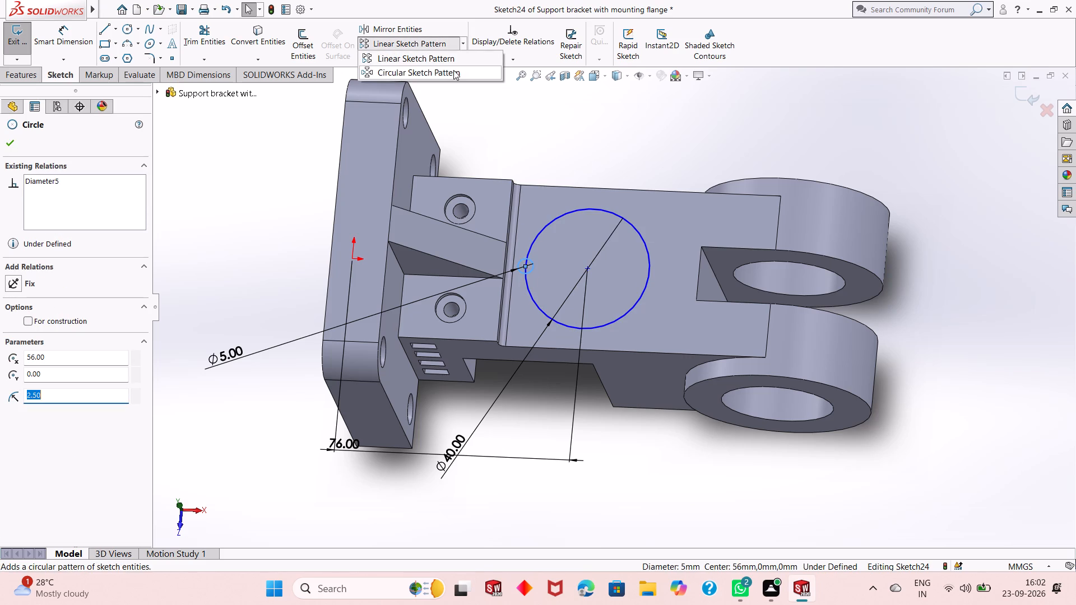
{"action": "left_click", "coordinate": [453, 72]}
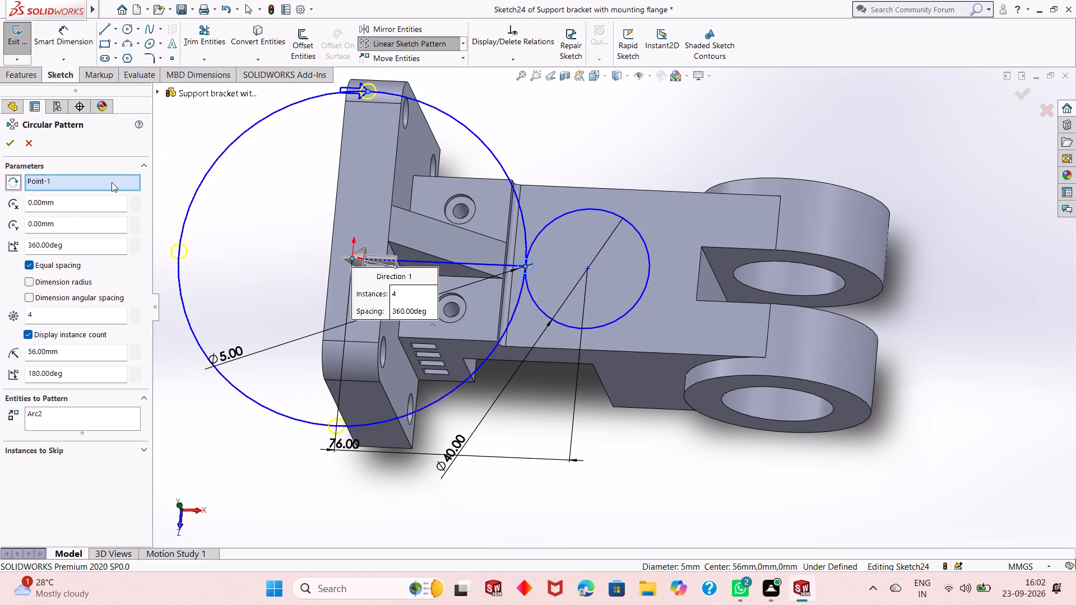
{"action": "right_click", "coordinate": [100, 190]}
{"action": "right_click", "coordinate": [64, 176]}
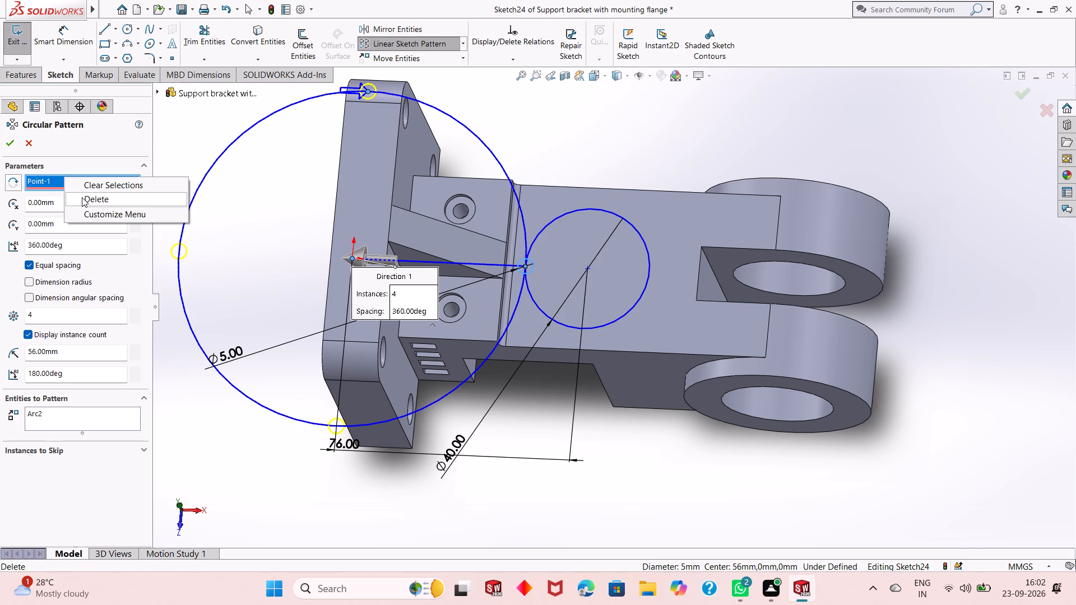
{"action": "left_click", "coordinate": [82, 197]}
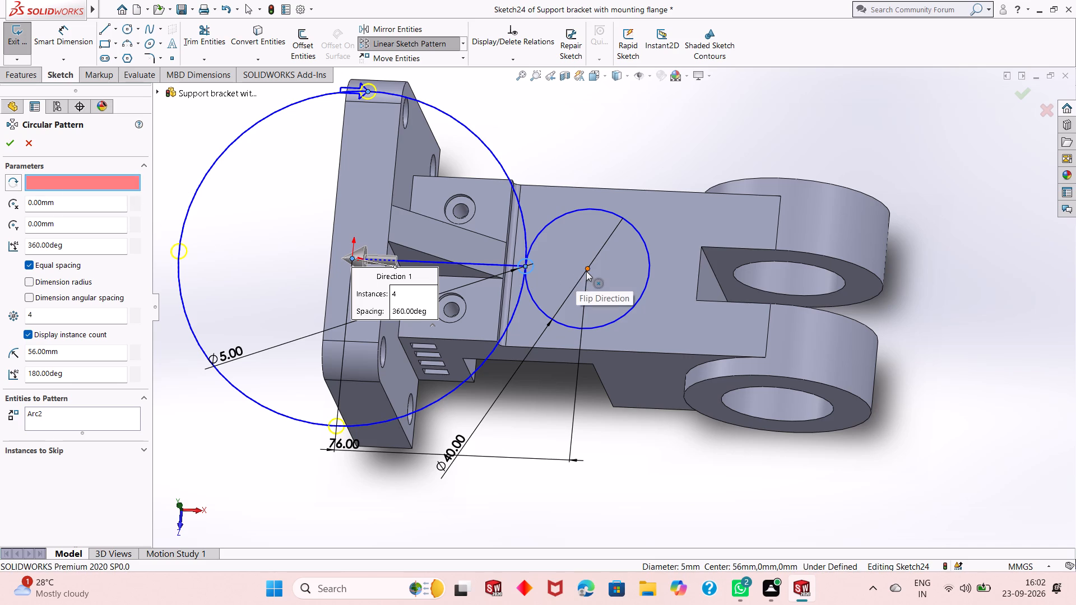
{"action": "left_click", "coordinate": [586, 271]}
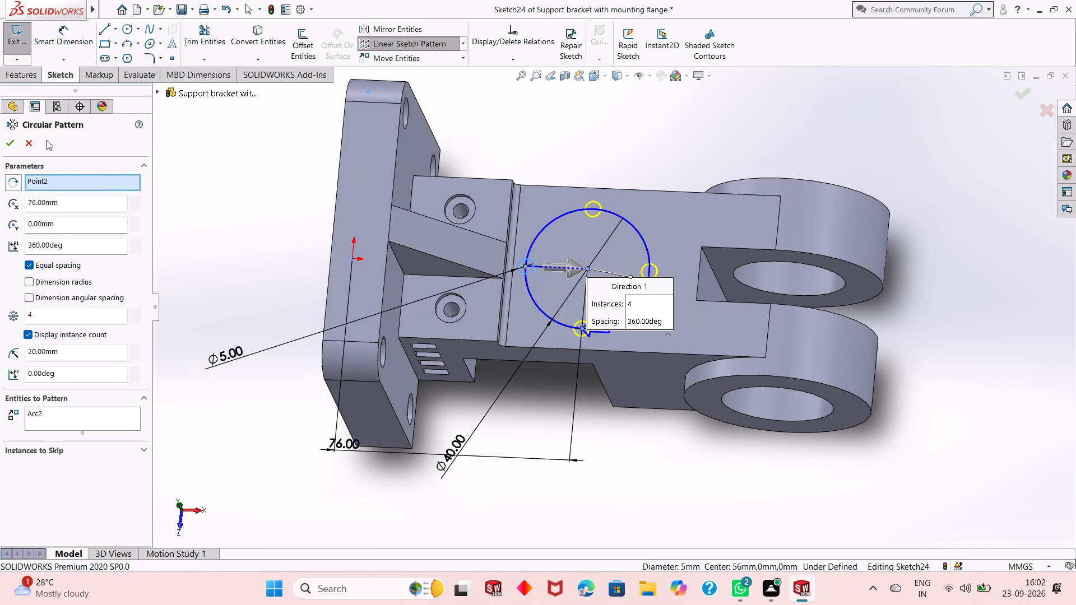
{"action": "left_click", "coordinate": [6, 148]}
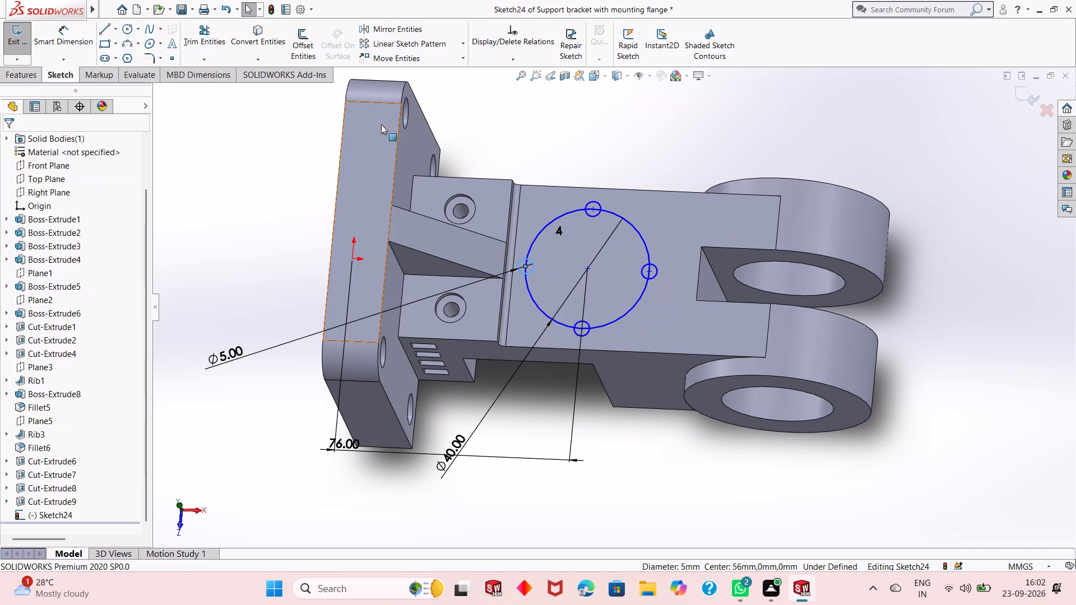
Dimension the vertical distance between the 40 mm circle's centre and the lower end of the flange's straight back edge at 40 mm.
{"action": "key", "text": "ctrl+8"}
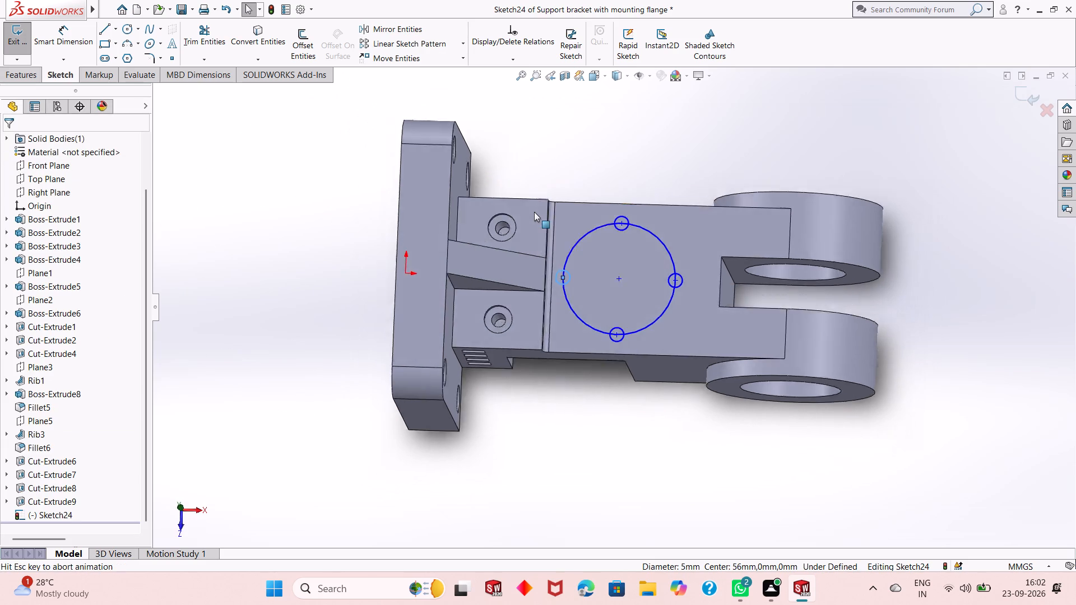
{"action": "scroll", "coordinate": [744, 303], "scroll_direction": "down", "scroll_amount": 1}
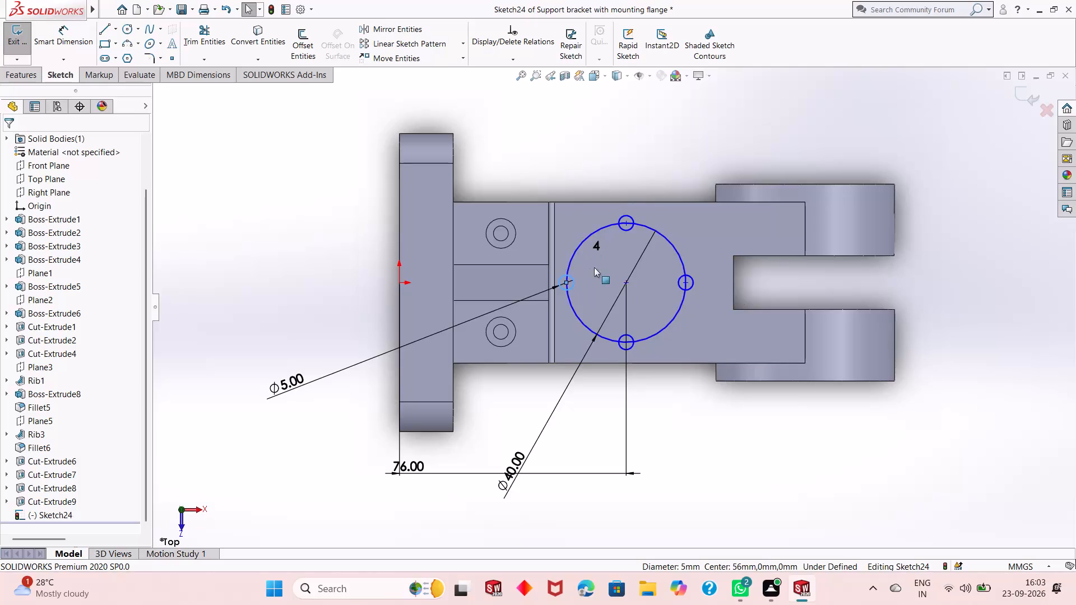
{"action": "scroll", "coordinate": [630, 282], "scroll_direction": "down", "scroll_amount": 1}
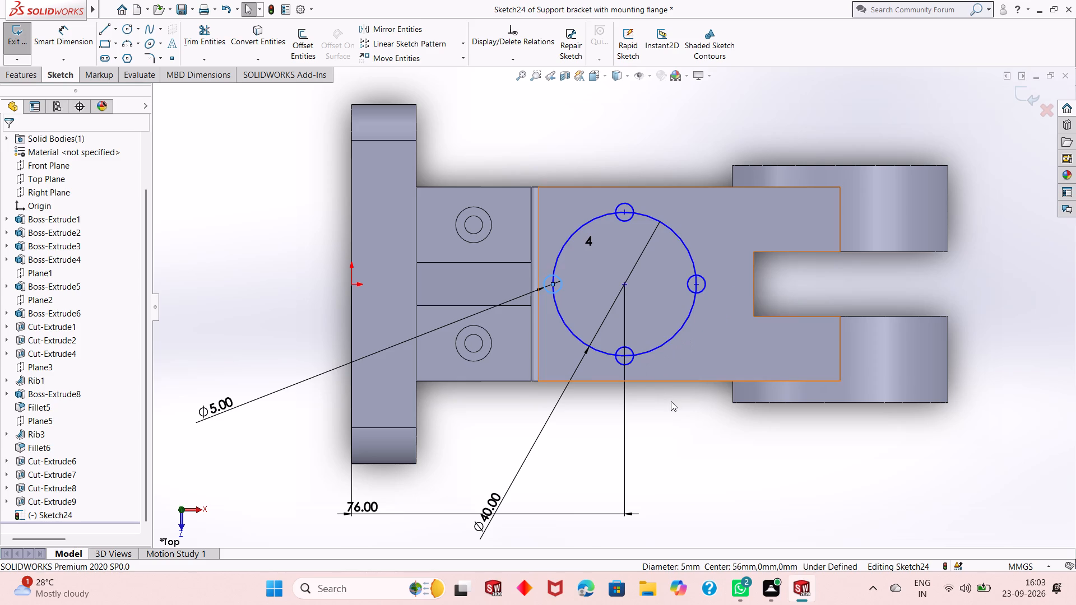
{"action": "scroll", "coordinate": [613, 292], "scroll_direction": "up", "scroll_amount": 1}
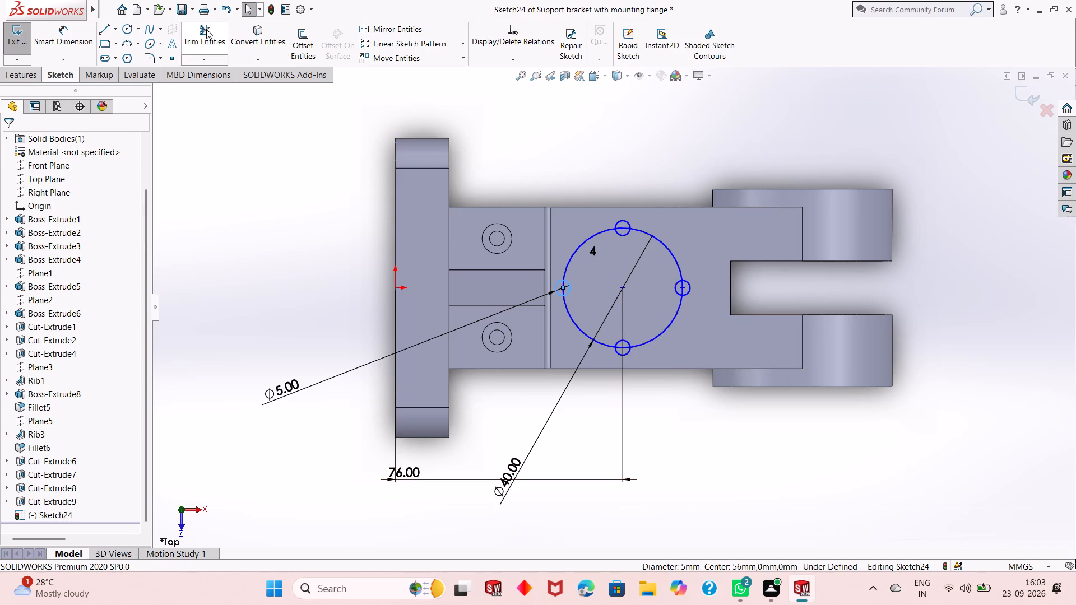
{"action": "left_click", "coordinate": [56, 48]}
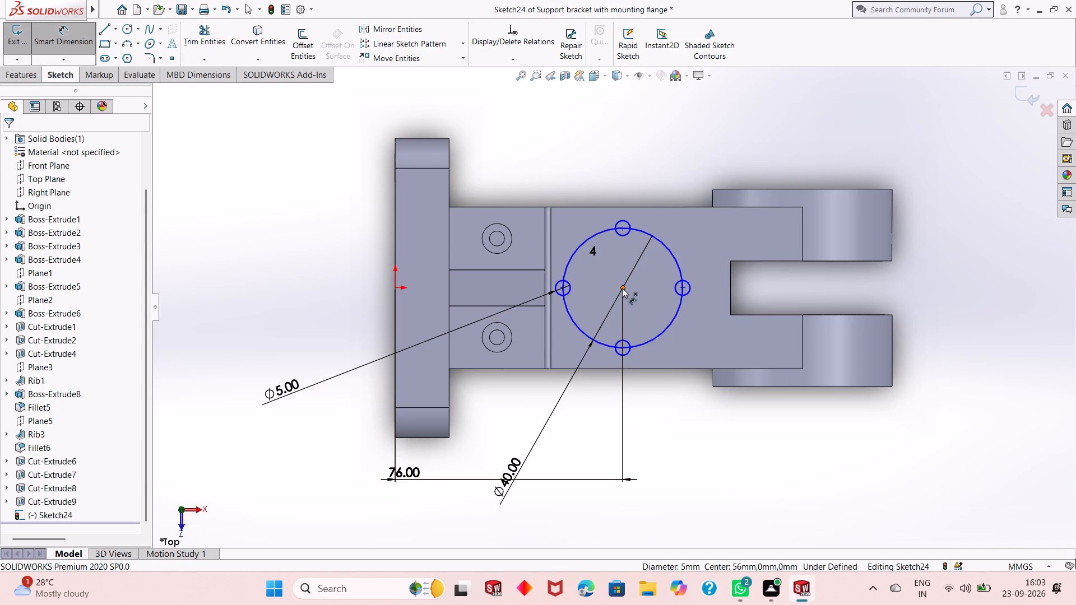
{"action": "left_click", "coordinate": [622, 288]}
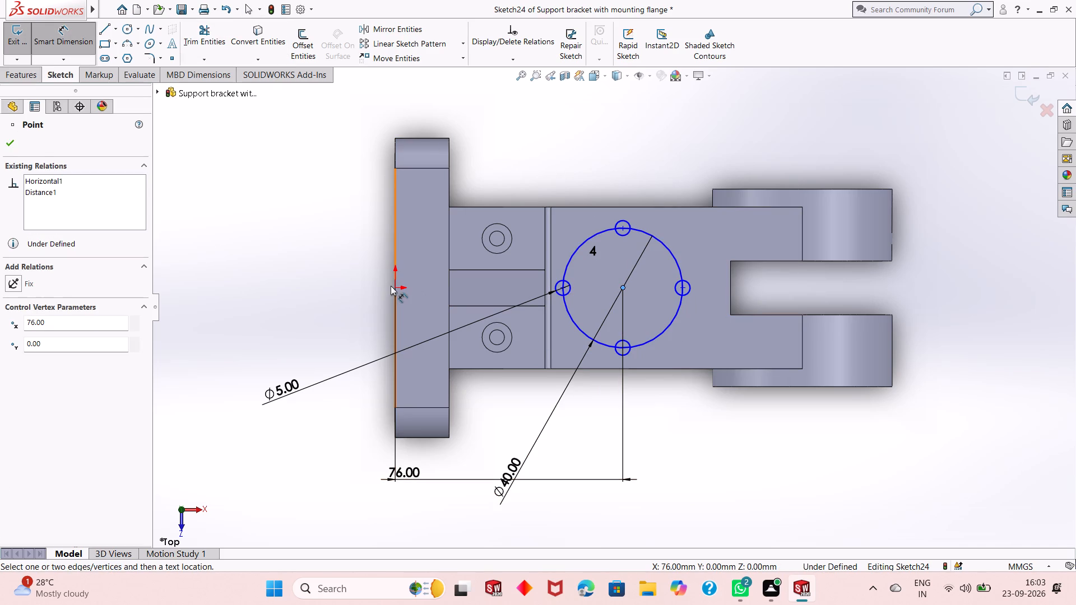
{"action": "left_click", "coordinate": [396, 287]}
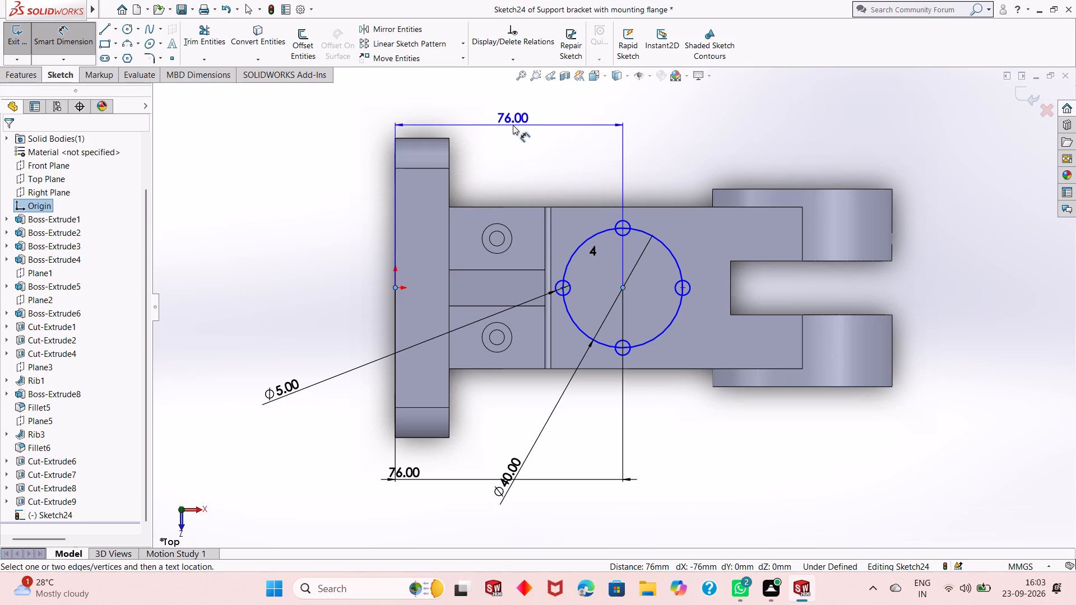
{"action": "key", "text": "Escape"}
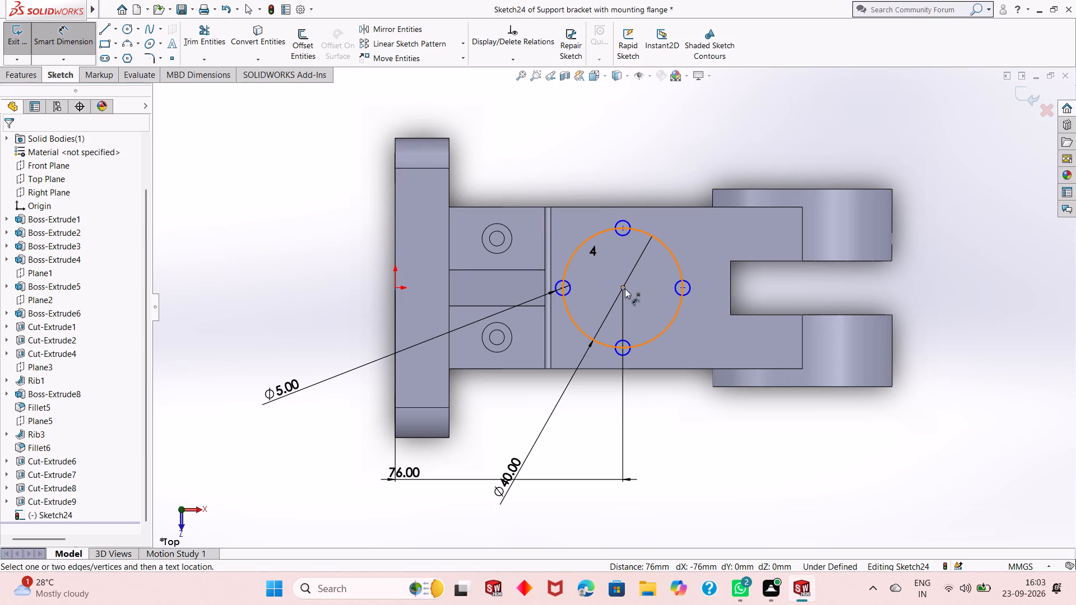
{"action": "left_click", "coordinate": [393, 408]}
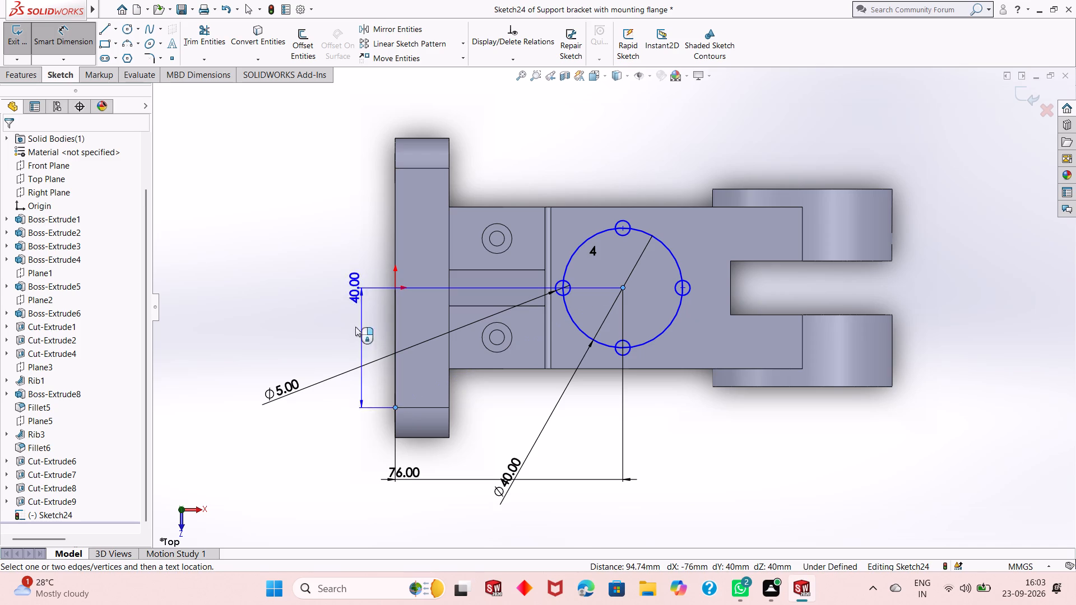
{"action": "left_click", "coordinate": [311, 323]}
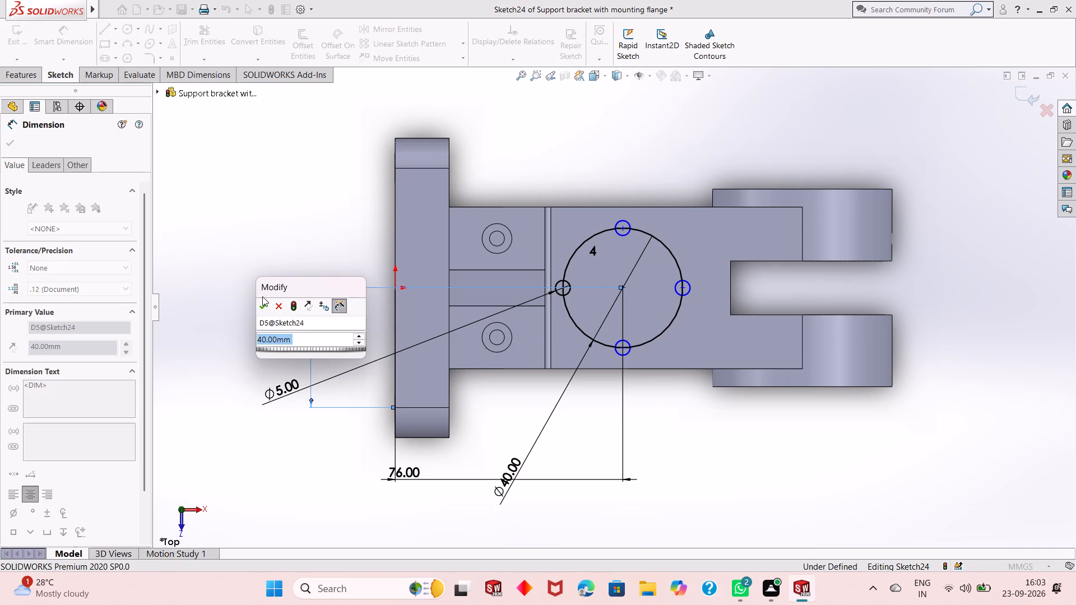
{"action": "left_click", "coordinate": [258, 305]}
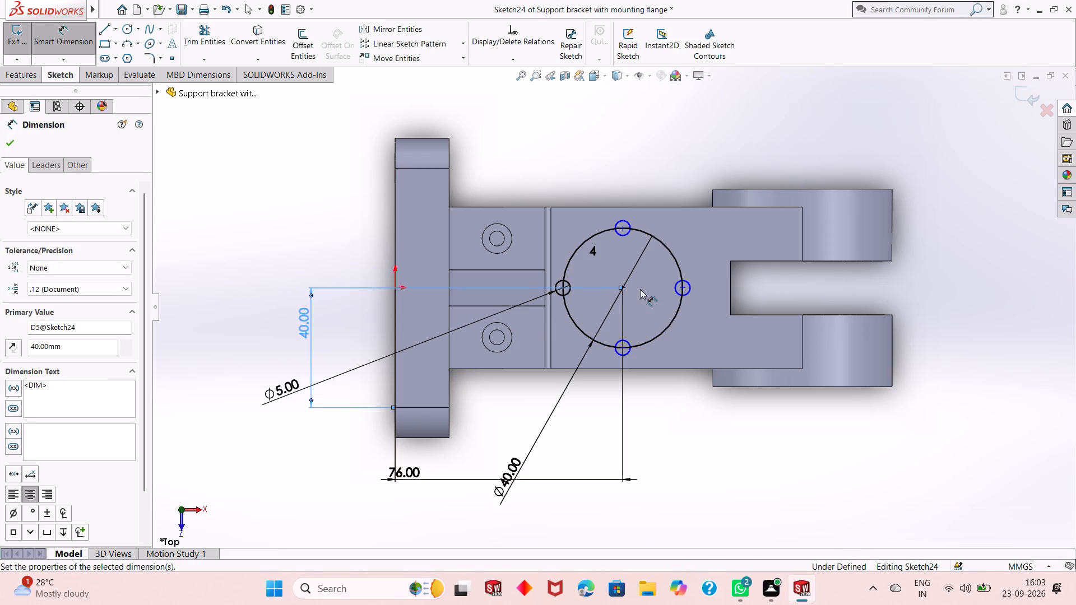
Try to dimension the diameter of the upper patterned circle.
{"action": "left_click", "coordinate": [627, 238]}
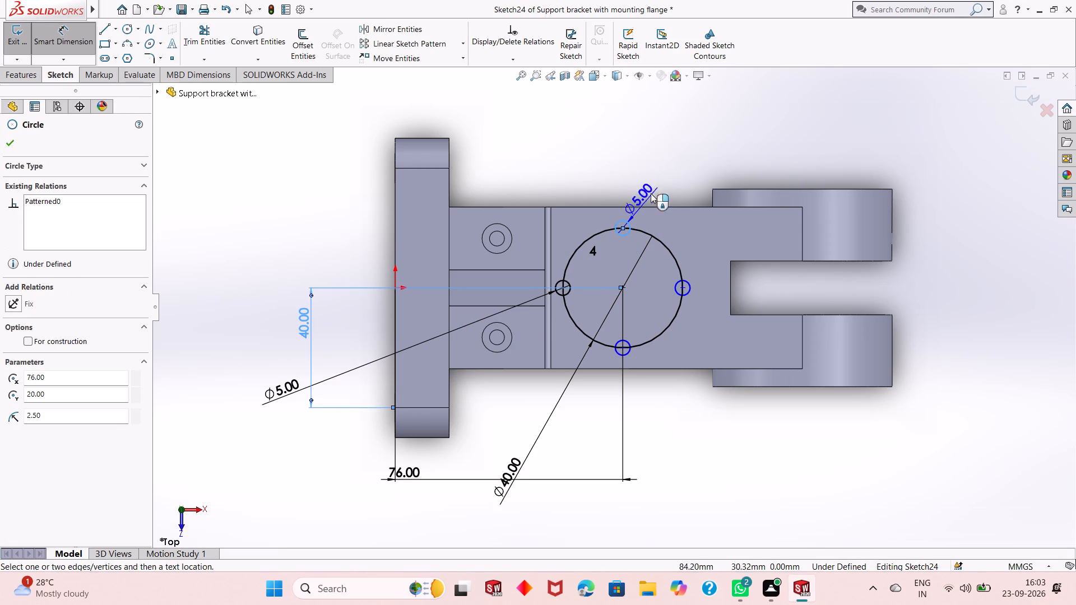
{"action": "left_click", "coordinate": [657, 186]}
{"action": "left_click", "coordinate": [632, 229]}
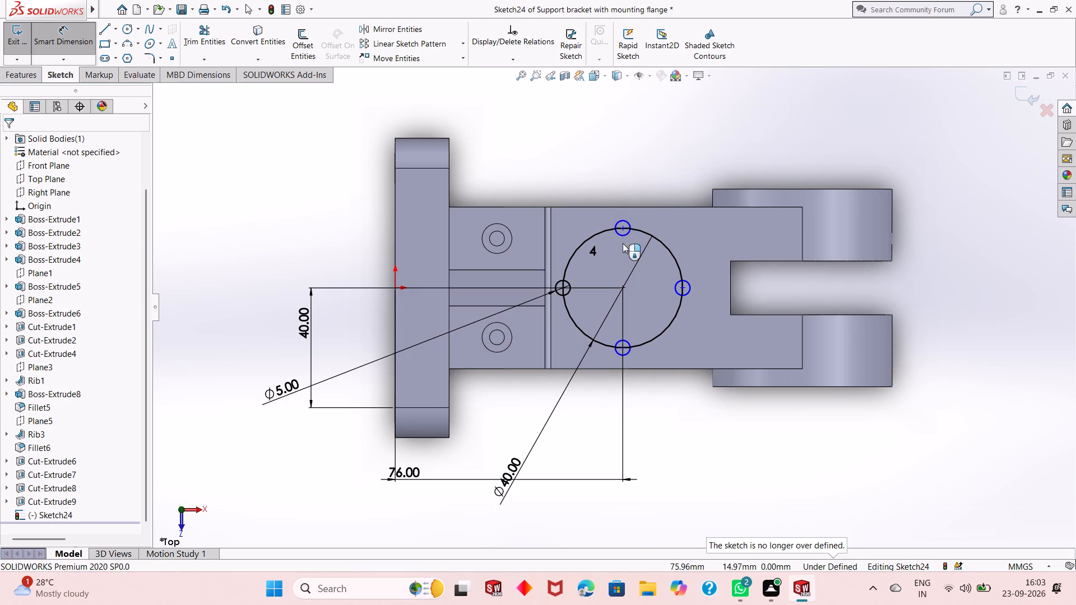
Dimension the patterned circles' centres 20 mm vertically from upper circle to flange-side circle and 20 mm horizontally from lower circle to fork-side circle.
{"action": "left_click", "coordinate": [624, 227]}
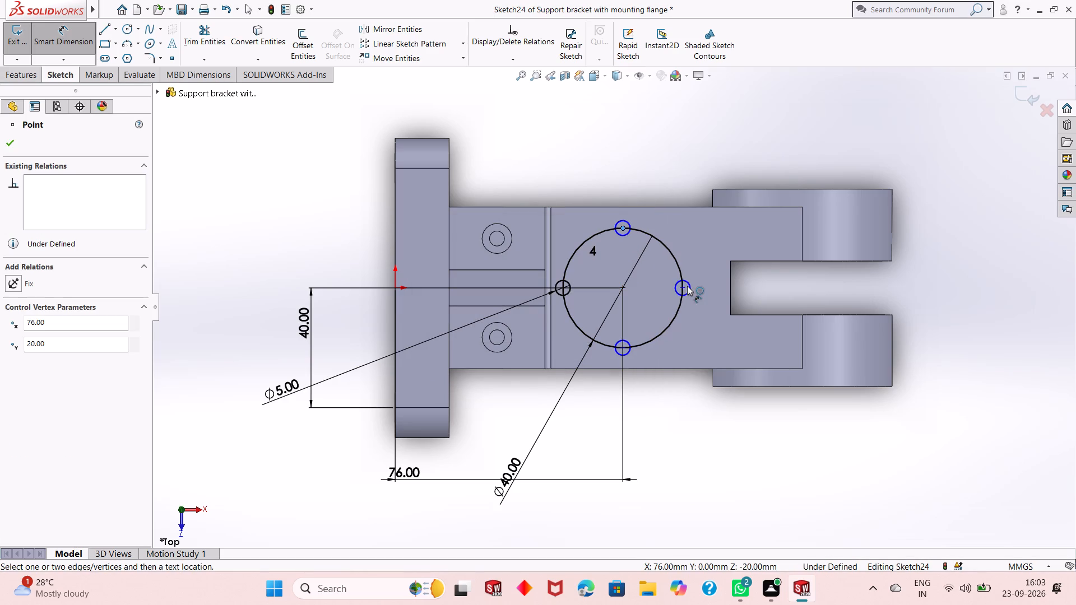
{"action": "left_click", "coordinate": [565, 288]}
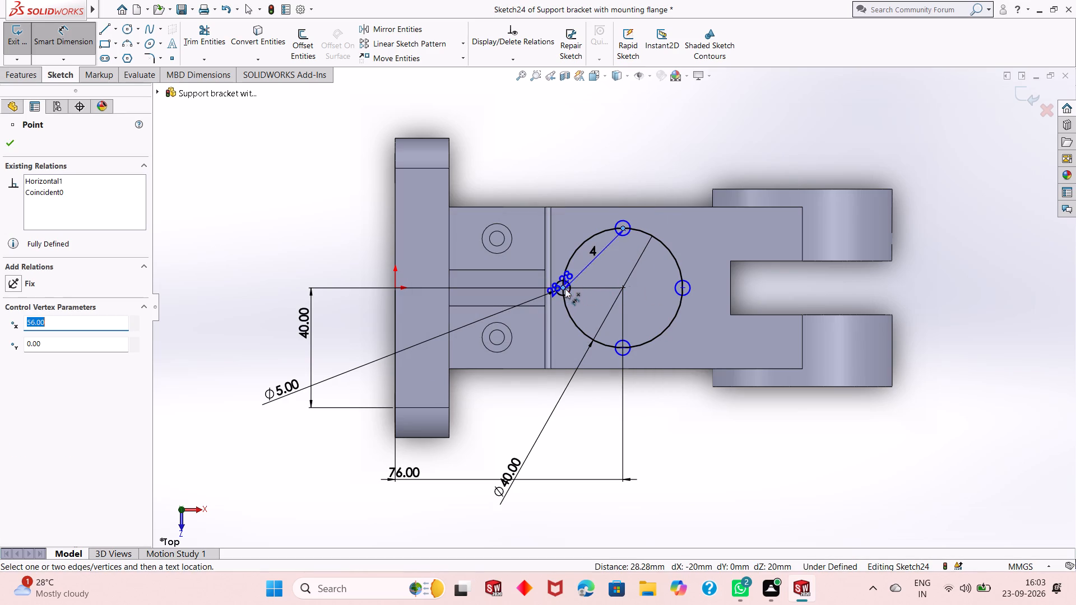
{"action": "left_click", "coordinate": [976, 277]}
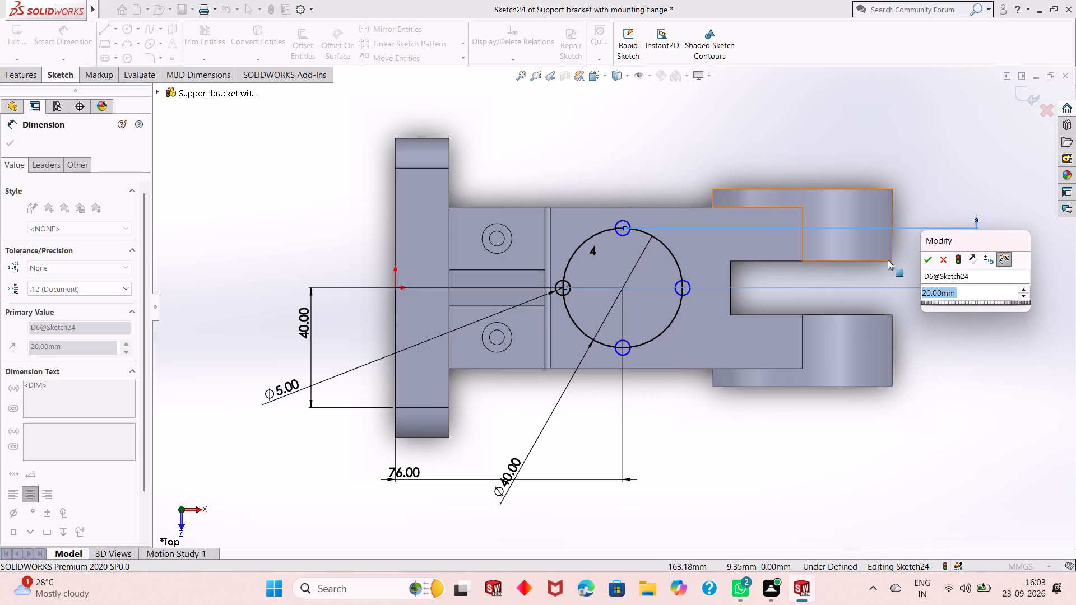
{"action": "left_click", "coordinate": [926, 258]}
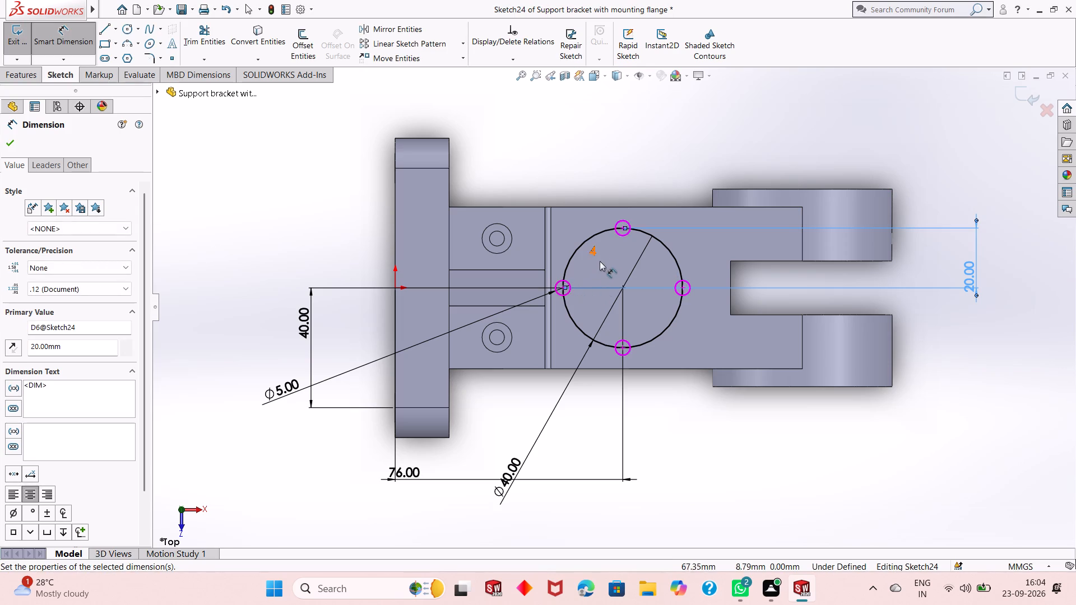
{"action": "left_click", "coordinate": [623, 345]}
{"action": "left_click", "coordinate": [683, 287]}
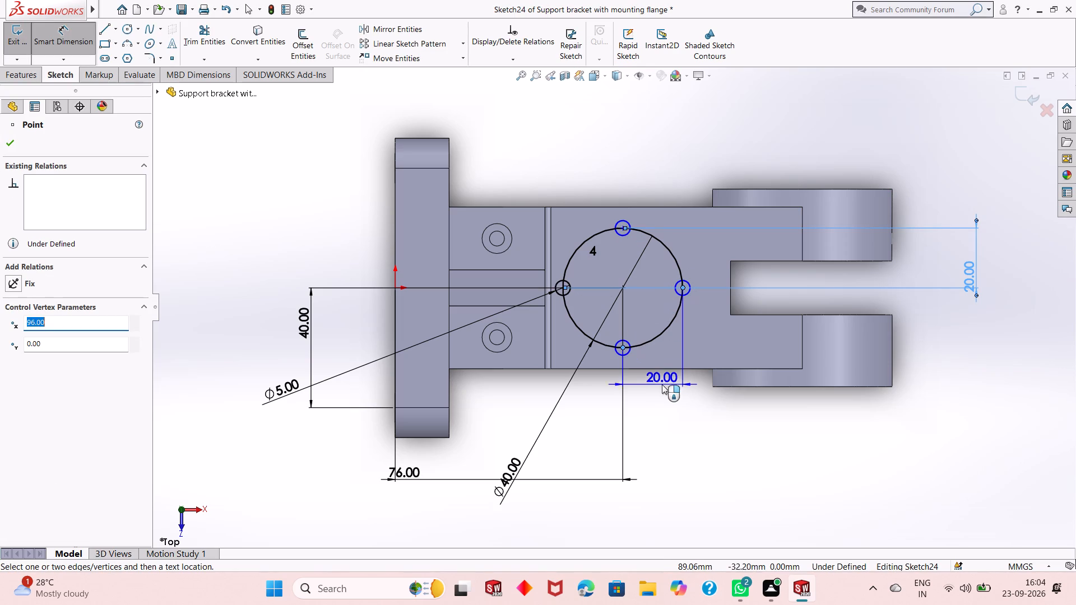
{"action": "left_click", "coordinate": [662, 403]}
{"action": "left_click", "coordinate": [611, 386]}
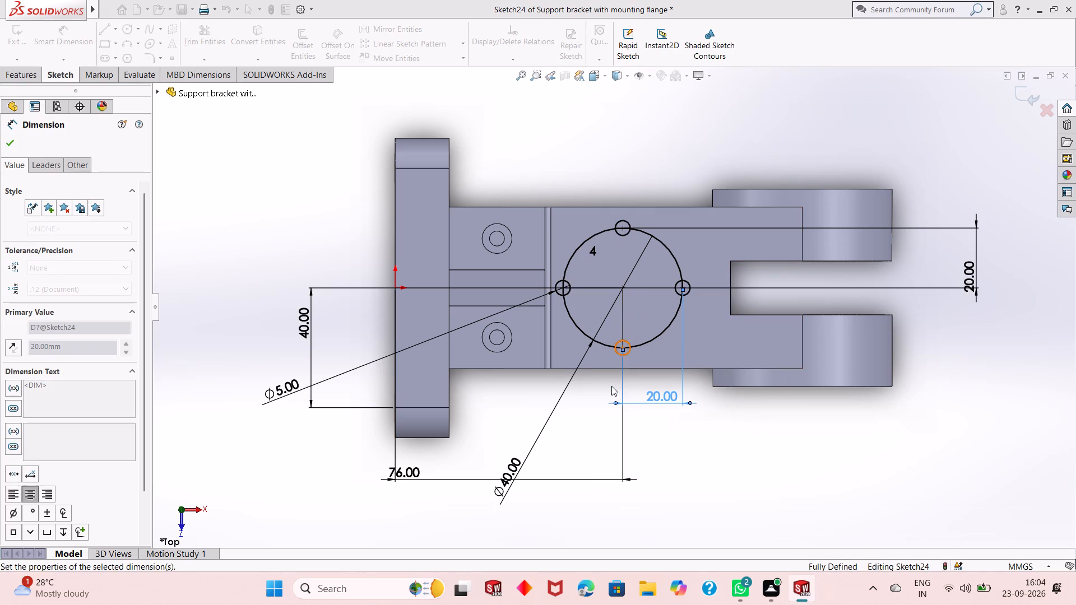
Trim the inner halves of the four 5 mm circles and the 40 mm circle's arcs inside them, leaving one outline with four outward lobes.
{"action": "left_click", "coordinate": [6, 144]}
{"action": "left_click", "coordinate": [197, 44]}
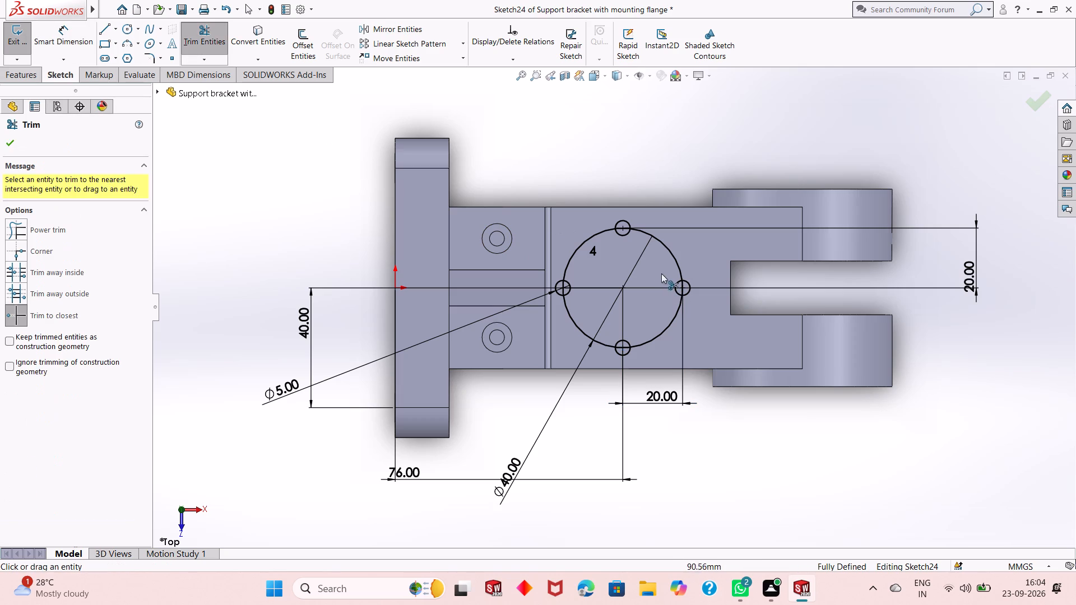
{"action": "left_click", "coordinate": [622, 236]}
{"action": "scroll", "coordinate": [628, 228], "scroll_direction": "down", "scroll_amount": 3}
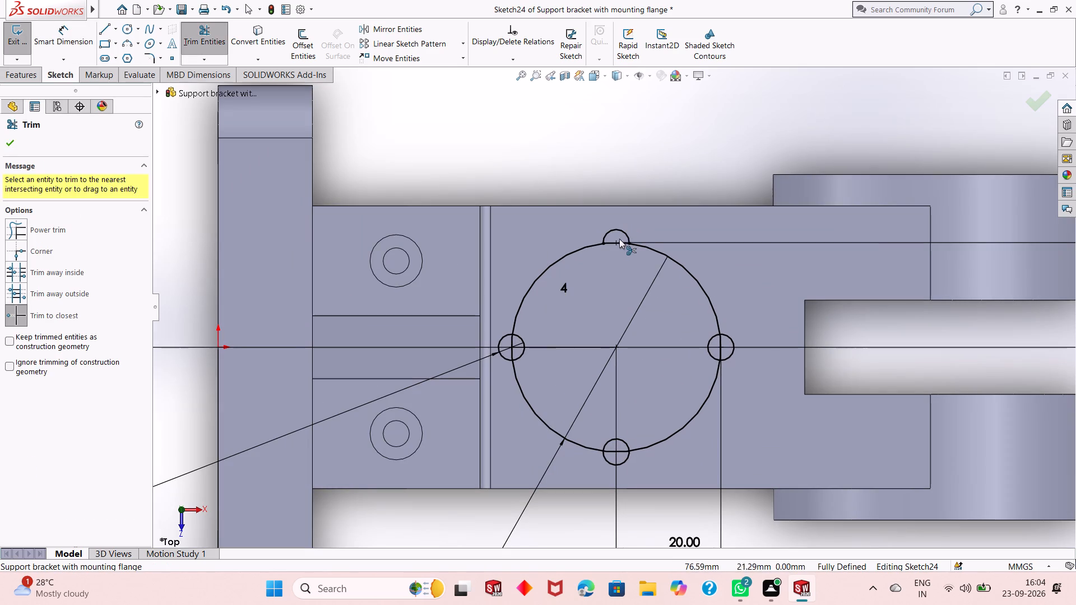
{"action": "left_click", "coordinate": [622, 245]}
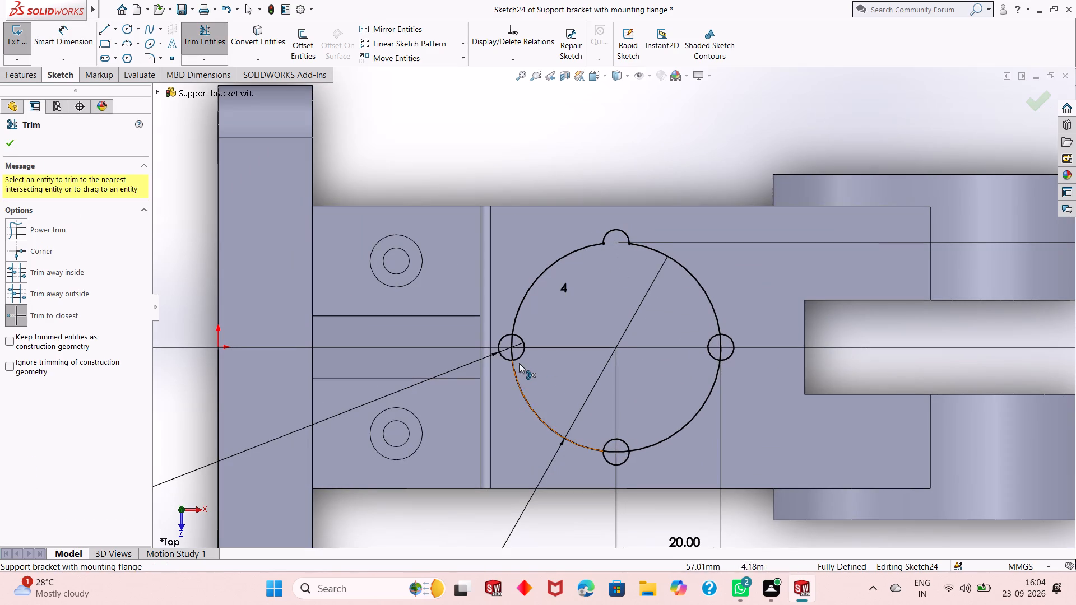
{"action": "left_click", "coordinate": [522, 359]}
{"action": "left_click", "coordinate": [513, 352]}
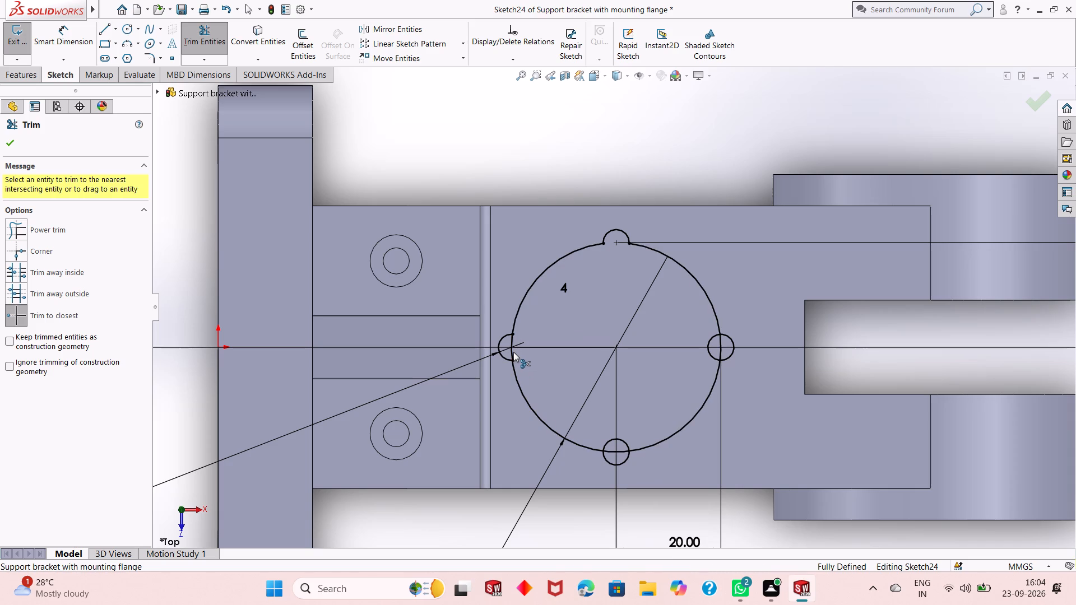
{"action": "left_click", "coordinate": [622, 440]}
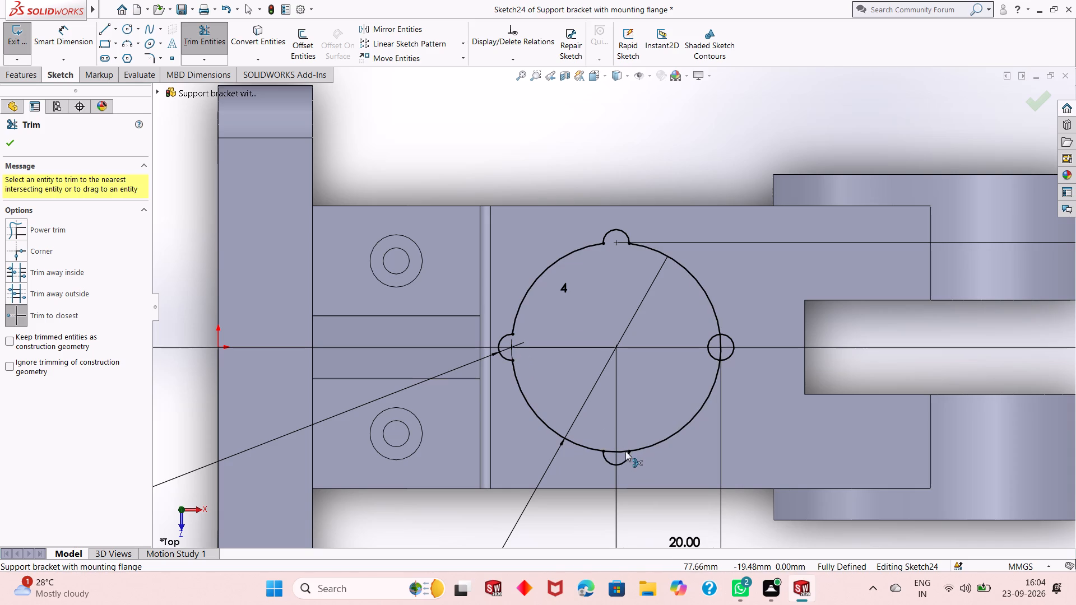
{"action": "left_click", "coordinate": [625, 451]}
{"action": "left_click", "coordinate": [711, 351]}
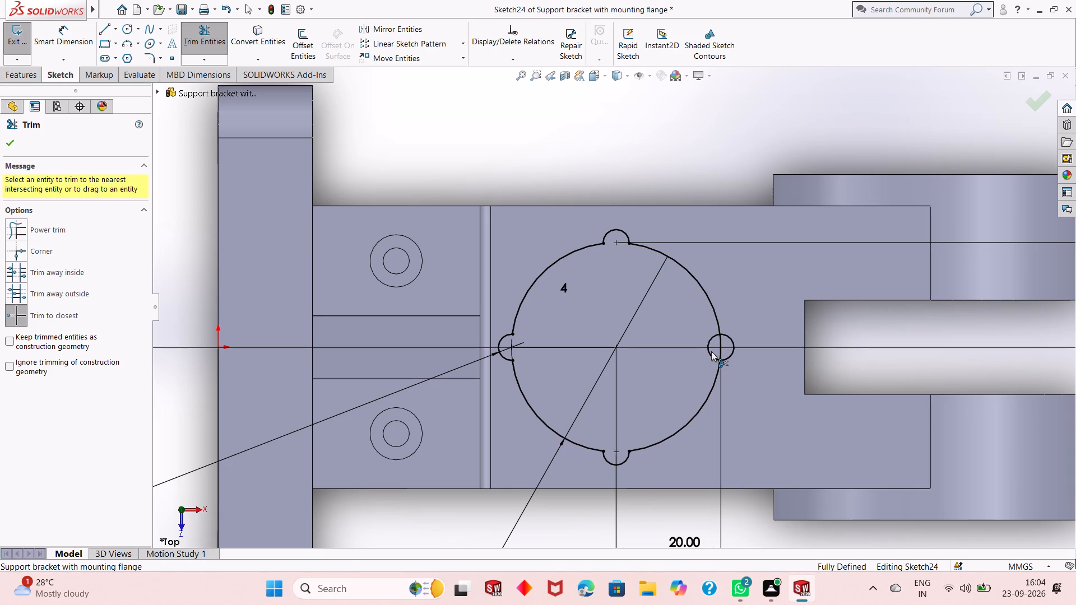
{"action": "left_click", "coordinate": [721, 352]}
{"action": "scroll", "coordinate": [721, 352], "scroll_direction": "up", "scroll_amount": 1}
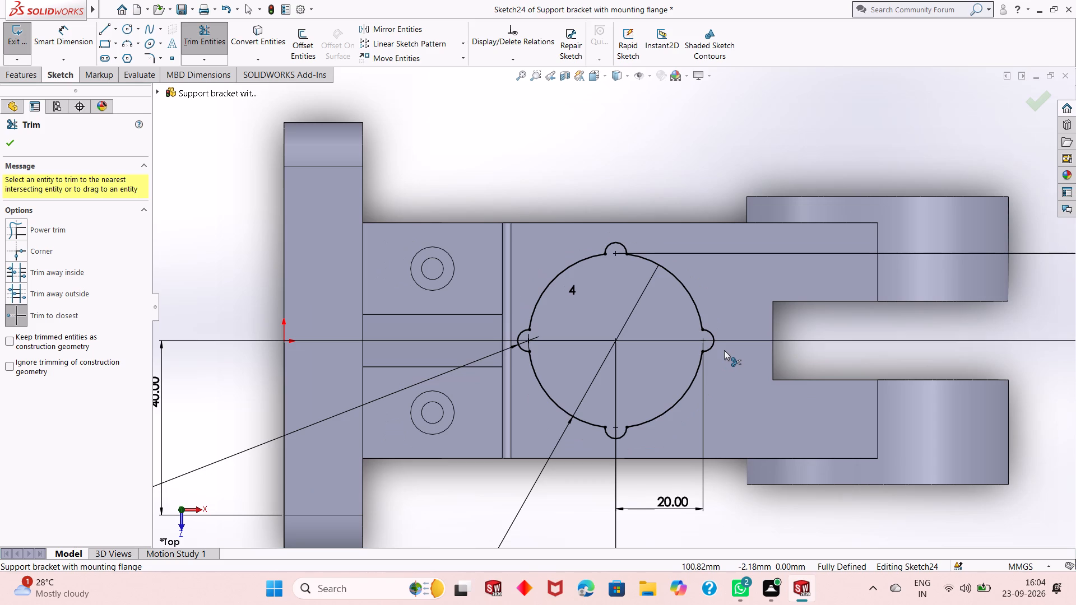
{"action": "right_click", "coordinate": [587, 165]}
{"action": "left_click", "coordinate": [625, 201]}
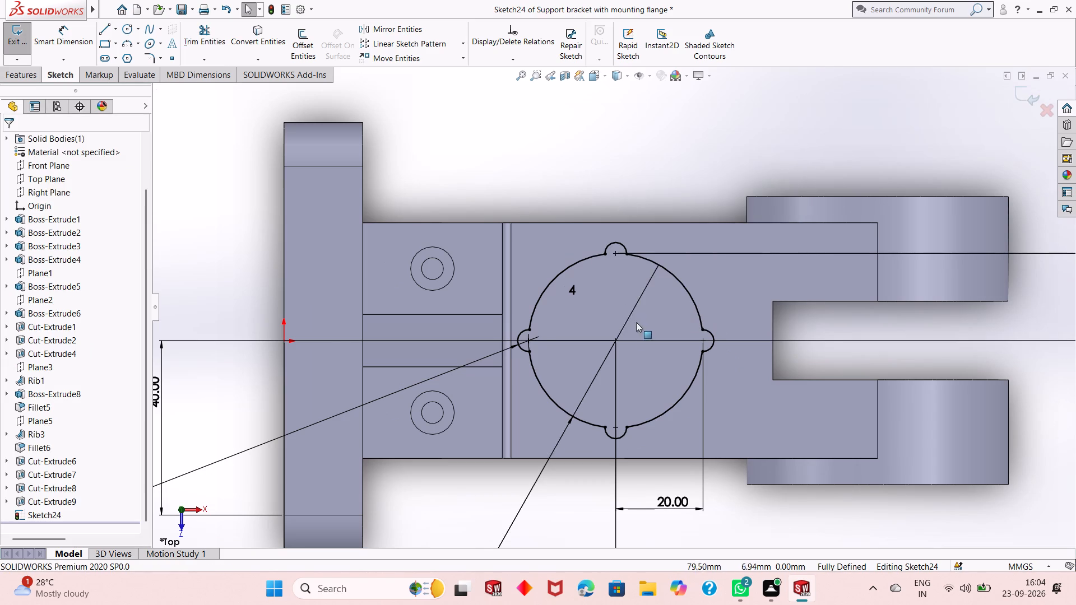
Cut-extrude the four-lobed circular profile into the bracket's top face to a blind depth of 5 mm.
{"action": "scroll", "coordinate": [622, 327], "scroll_direction": "up", "scroll_amount": 2}
{"action": "scroll", "coordinate": [601, 482], "scroll_direction": "down", "scroll_amount": 1}
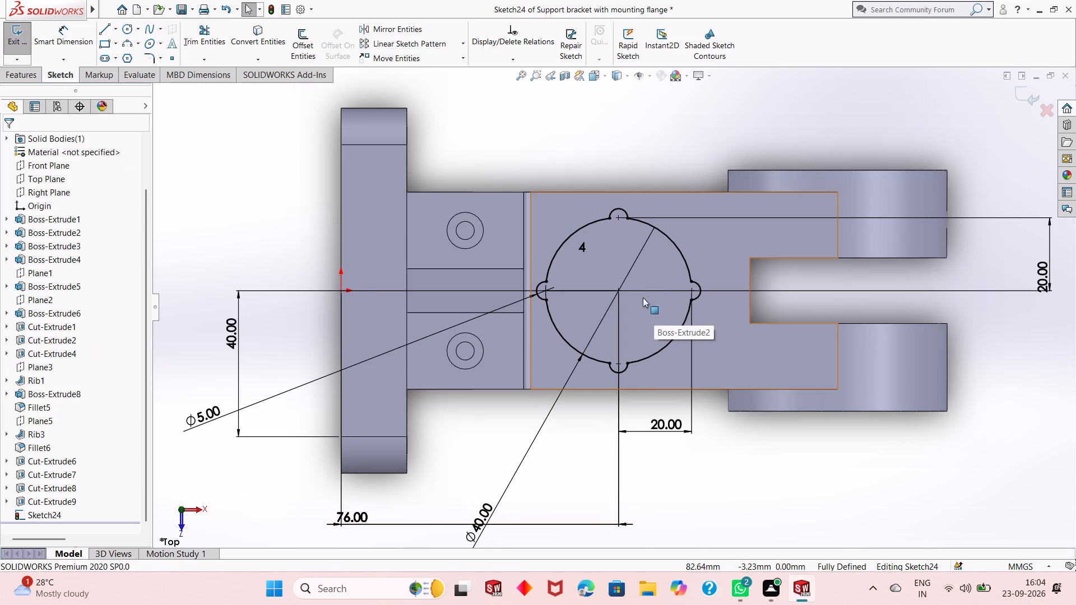
{"action": "scroll", "coordinate": [638, 286], "scroll_direction": "down", "scroll_amount": 1}
{"action": "scroll", "coordinate": [636, 310], "scroll_direction": "up", "scroll_amount": 1}
{"action": "middle_click_drag", "start_coordinate": [638, 451], "coordinate": [641, 306]}
{"action": "scroll", "coordinate": [654, 283], "scroll_direction": "down", "scroll_amount": 2}
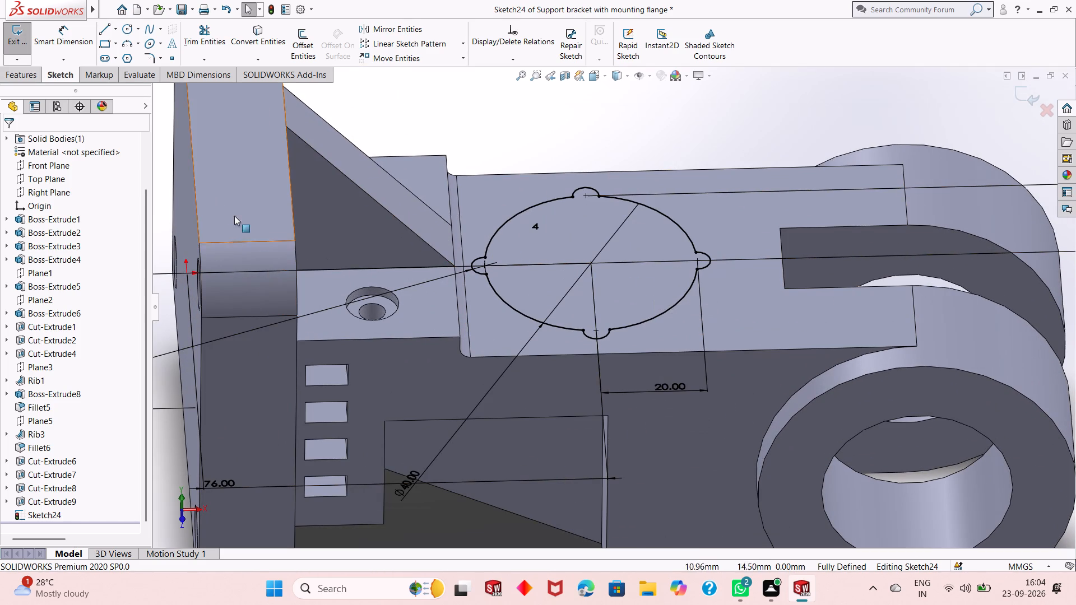
{"action": "left_click", "coordinate": [25, 78]}
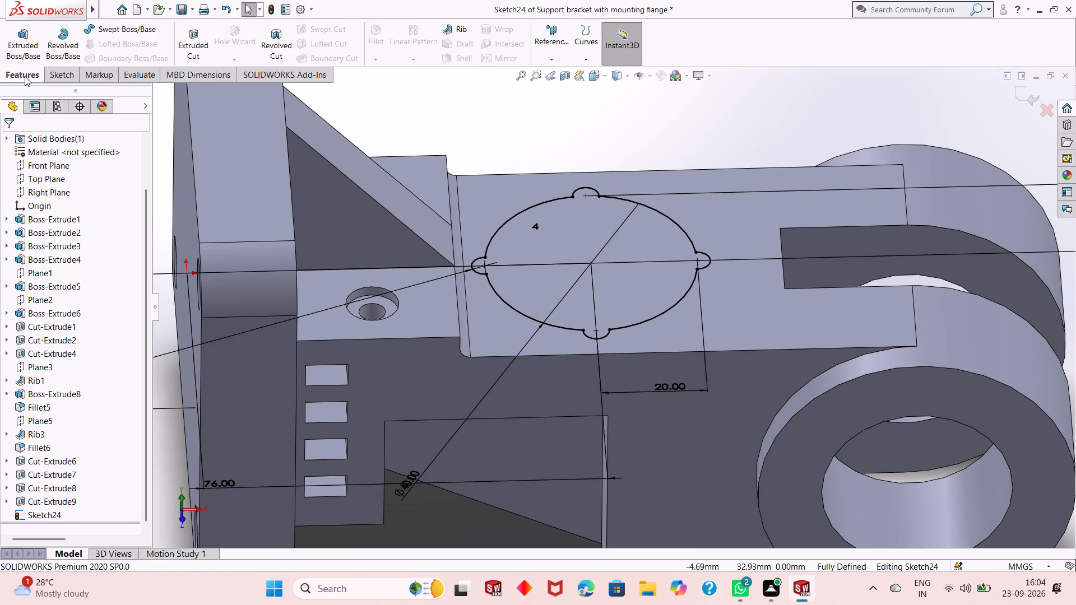
{"action": "left_click", "coordinate": [196, 45]}
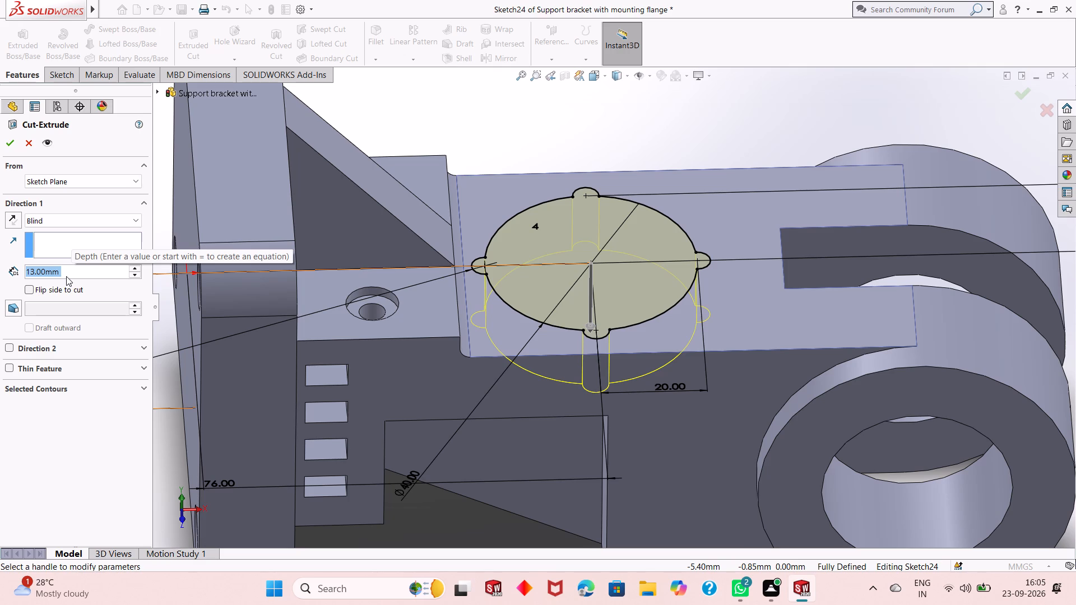
{"action": "key", "text": "5"}
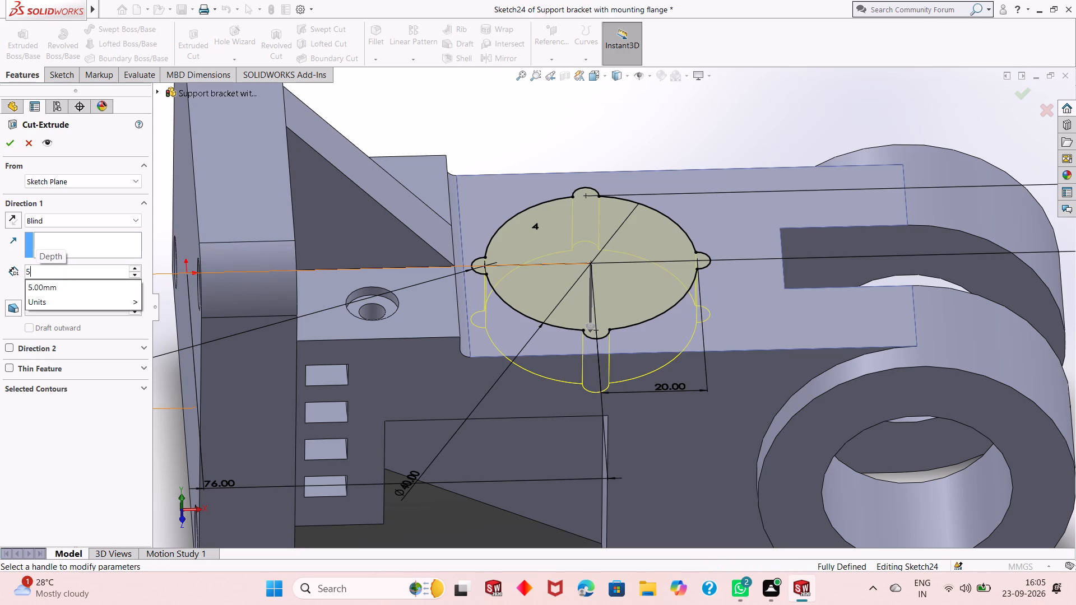
{"action": "key", "text": "Return"}
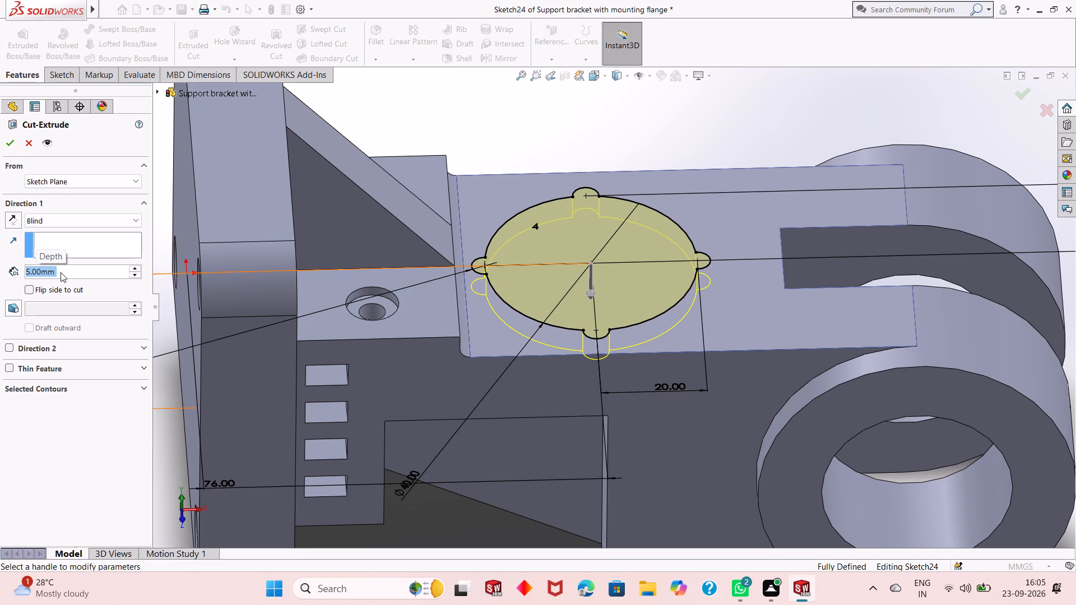
{"action": "left_click", "coordinate": [4, 145]}
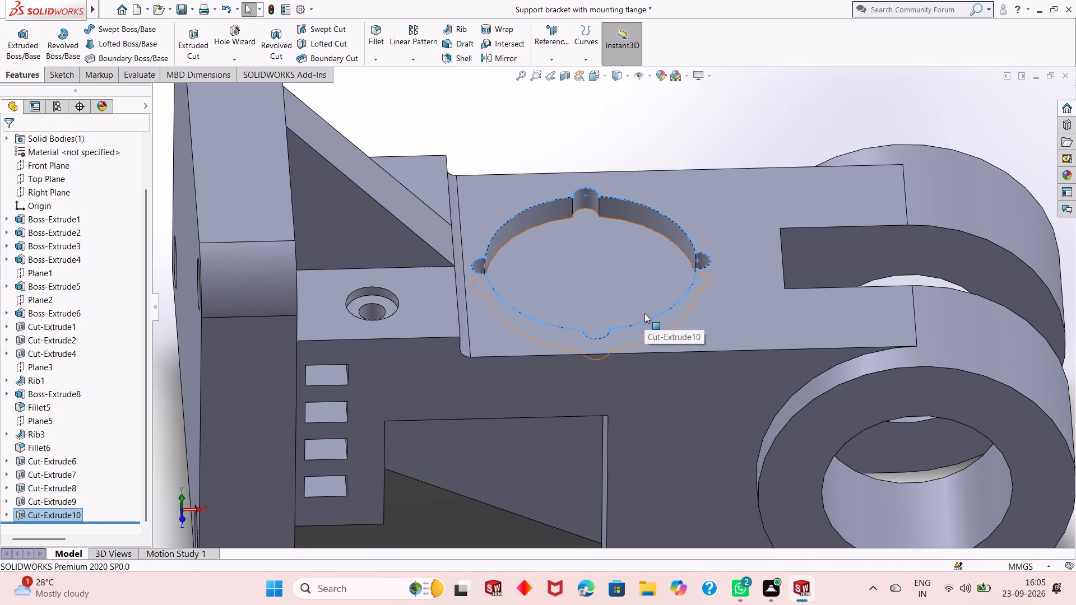
Start a sketch on the lobed pocket's floor and draw a circle about 12 mm in diameter at the pocket's centre.
{"action": "left_click", "coordinate": [622, 285]}
{"action": "left_click", "coordinate": [679, 256]}
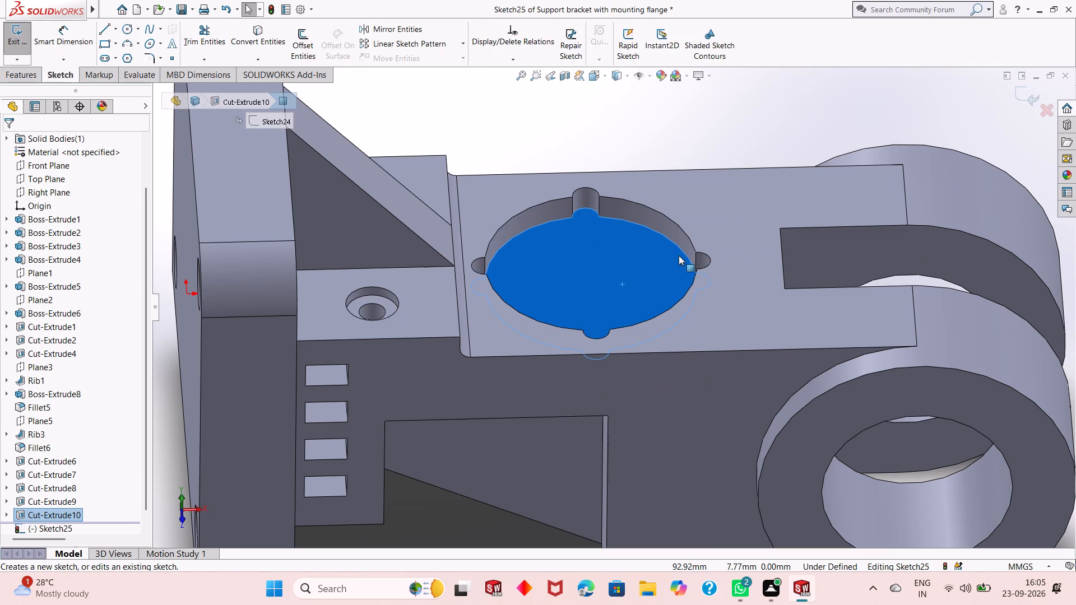
{"action": "key", "text": "ctrl+8"}
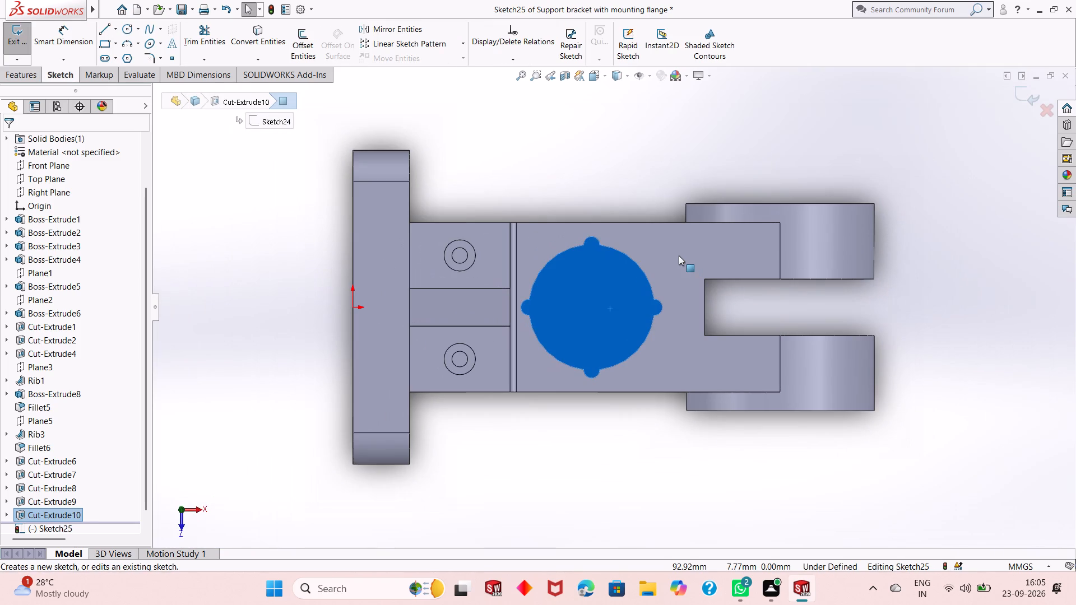
{"action": "key", "text": "Escape"}
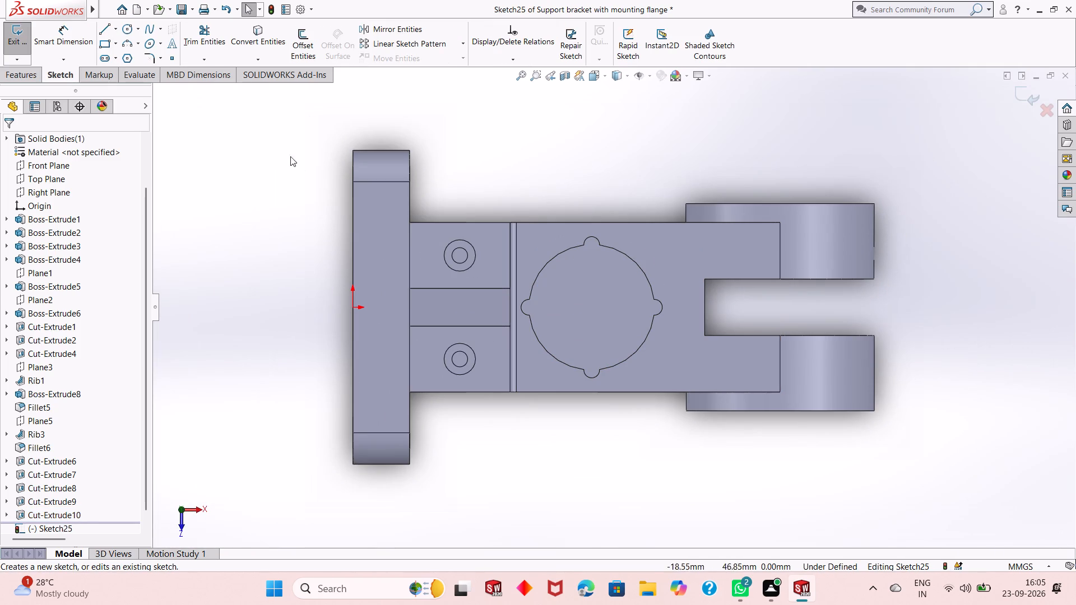
{"action": "left_click", "coordinate": [124, 26]}
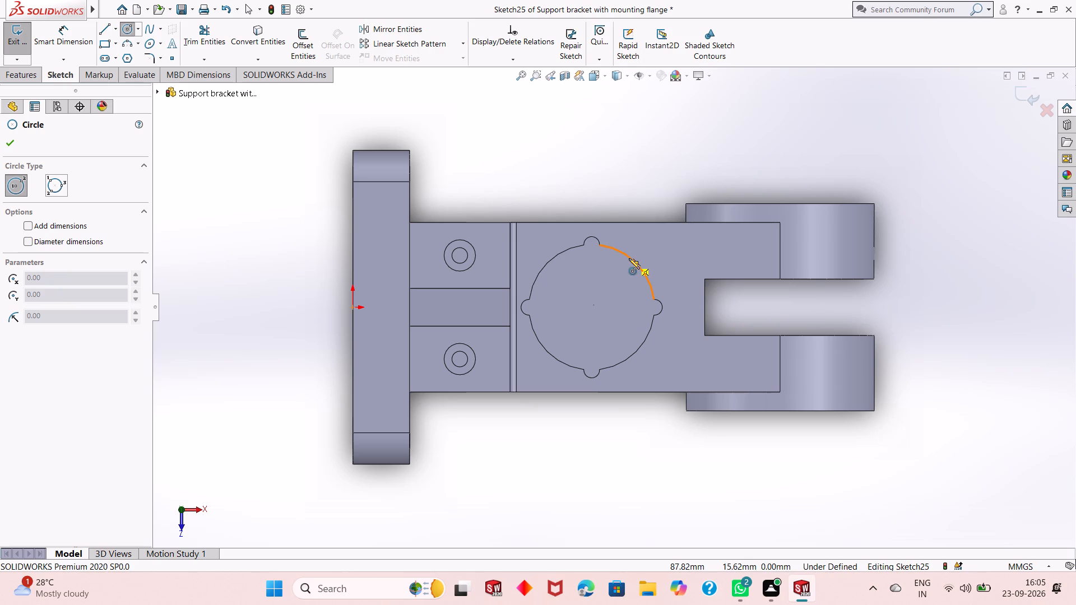
{"action": "left_click", "coordinate": [589, 308]}
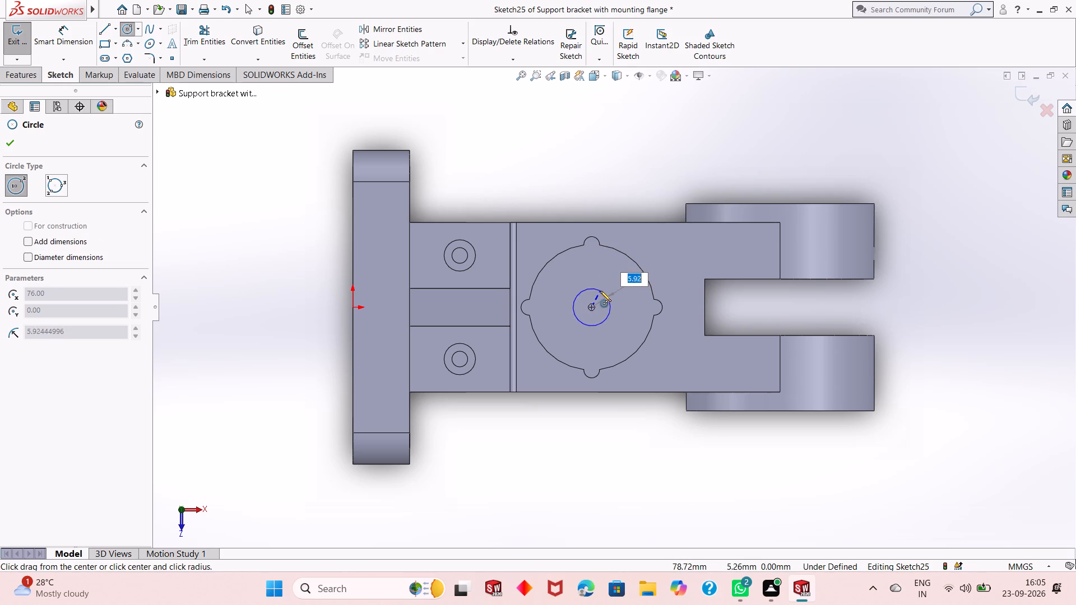
{"action": "left_click", "coordinate": [600, 291]}
{"action": "left_click", "coordinate": [5, 144]}
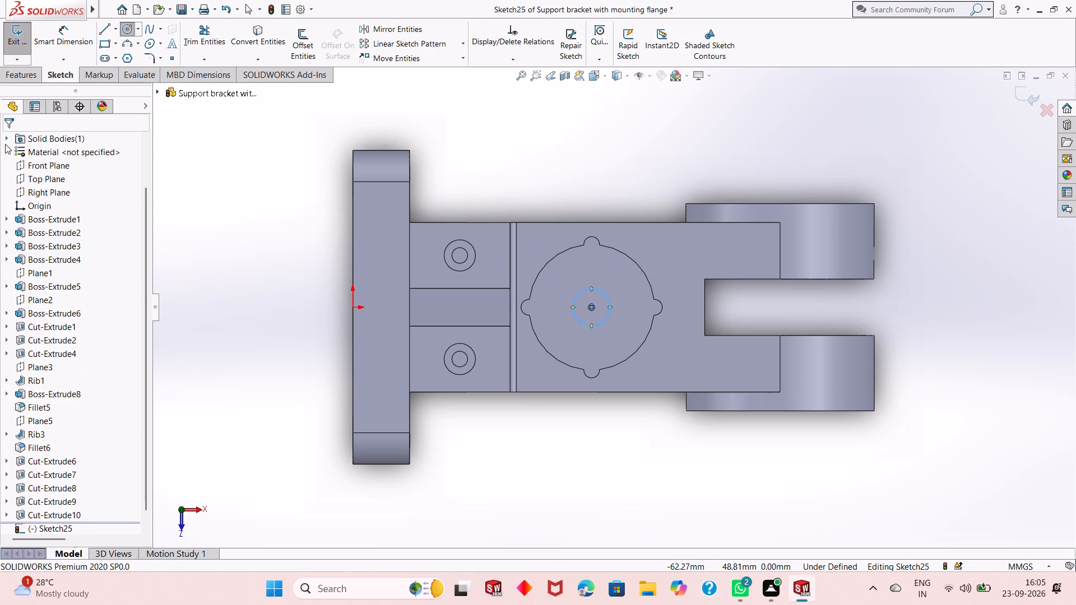
Dimension the diameter of the circle on the pocket floor at 20 mm.
{"action": "left_click", "coordinate": [58, 36]}
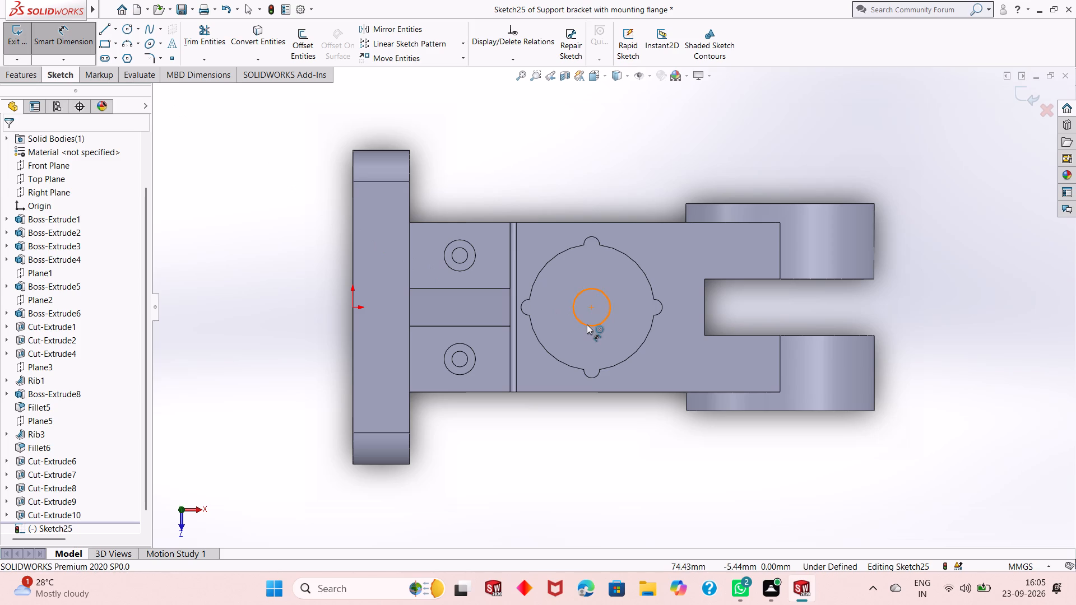
{"action": "left_click", "coordinate": [587, 324]}
{"action": "left_click", "coordinate": [528, 422]}
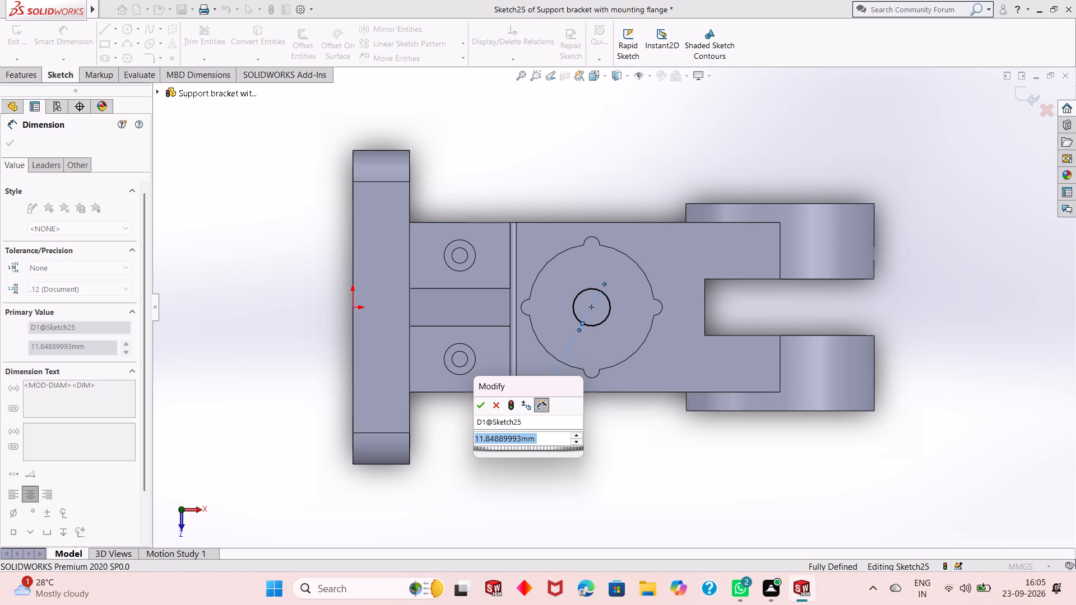
{"action": "type", "text": "20"}
{"action": "key", "text": "Return"}
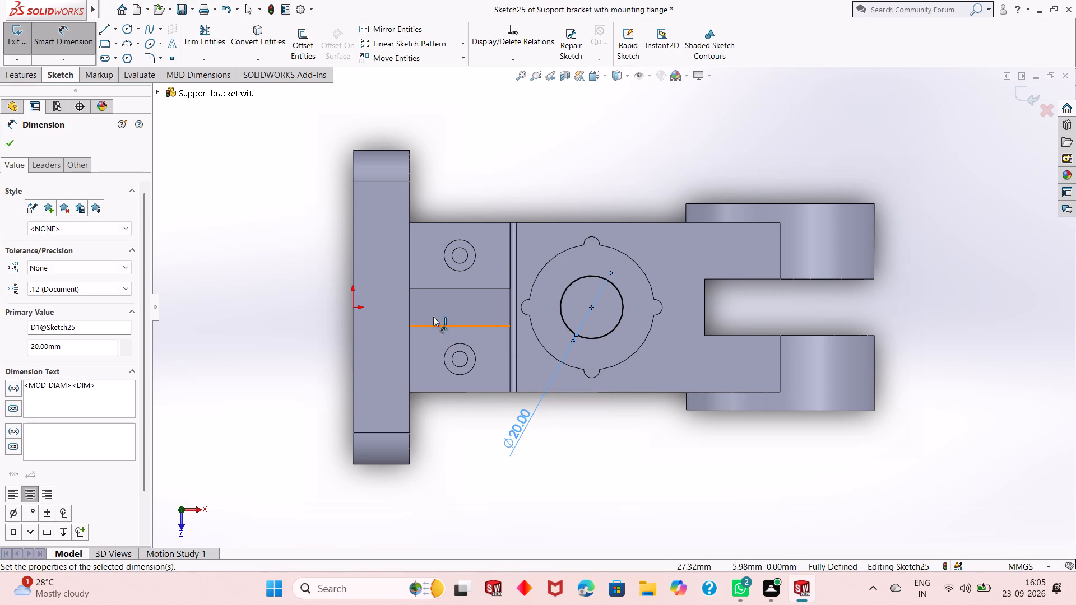
{"action": "left_click", "coordinate": [15, 147]}
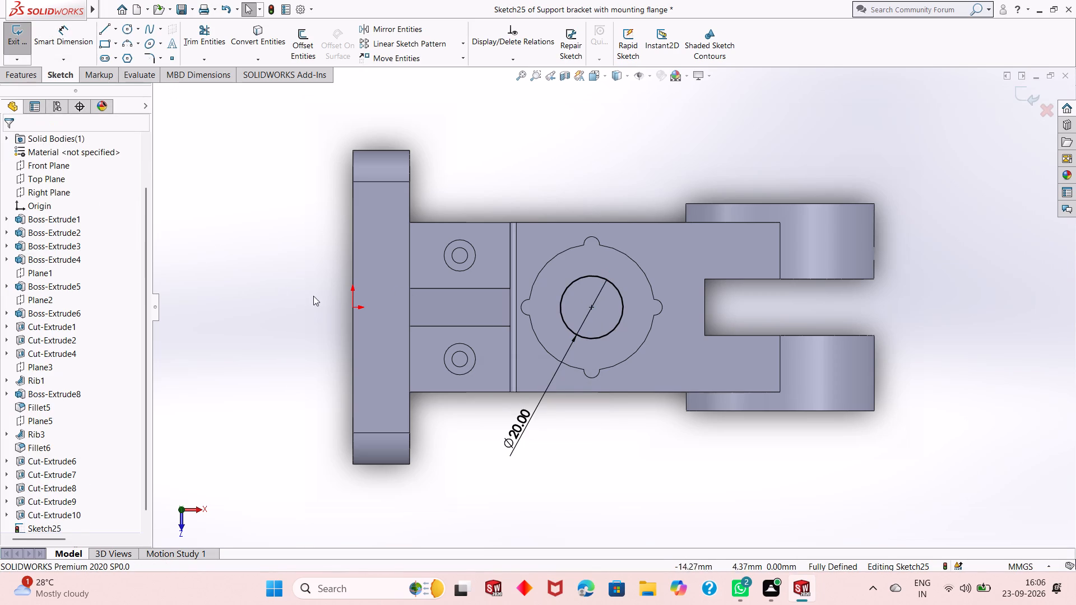
Cut-extrude the 20 mm circle into the pocket floor to a blind depth of 3 mm.
{"action": "middle_click_drag", "start_coordinate": [534, 421], "coordinate": [504, 271]}
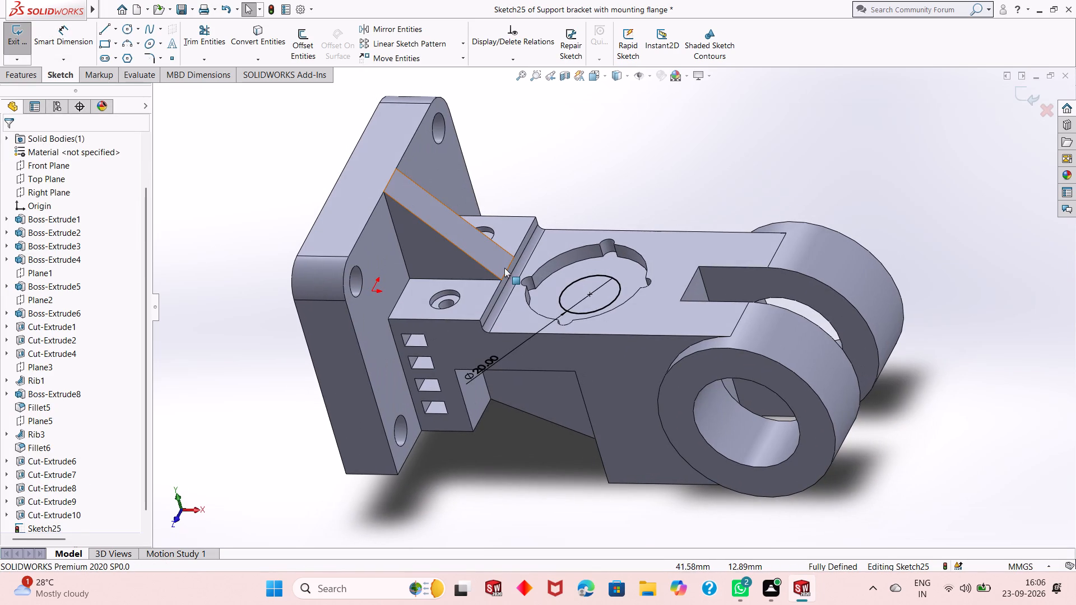
{"action": "left_click", "coordinate": [17, 72]}
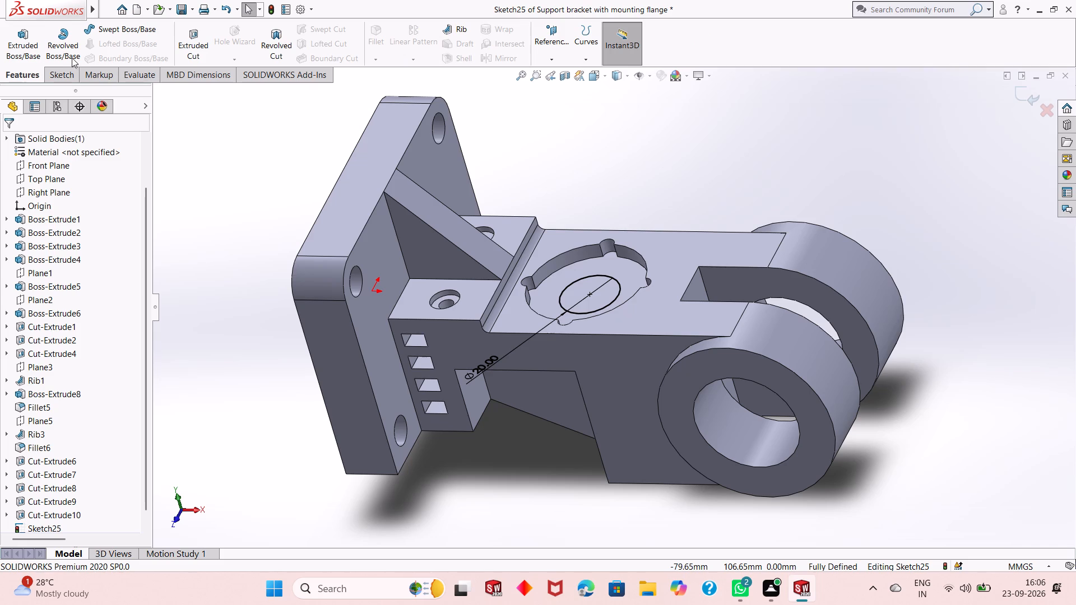
{"action": "left_click", "coordinate": [197, 41]}
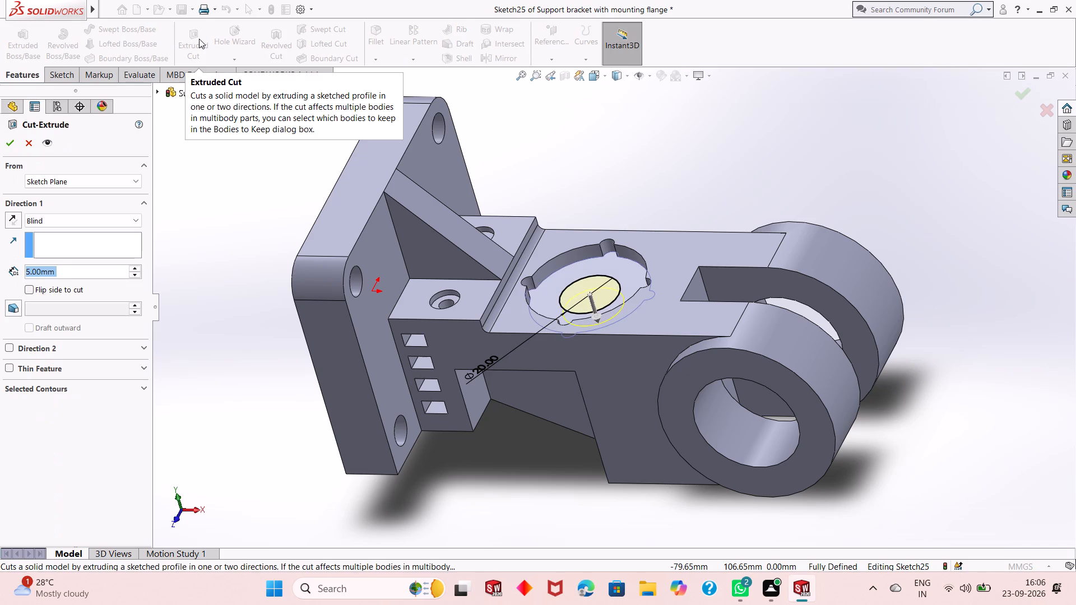
{"action": "key", "text": "3"}
{"action": "key", "text": "Return"}
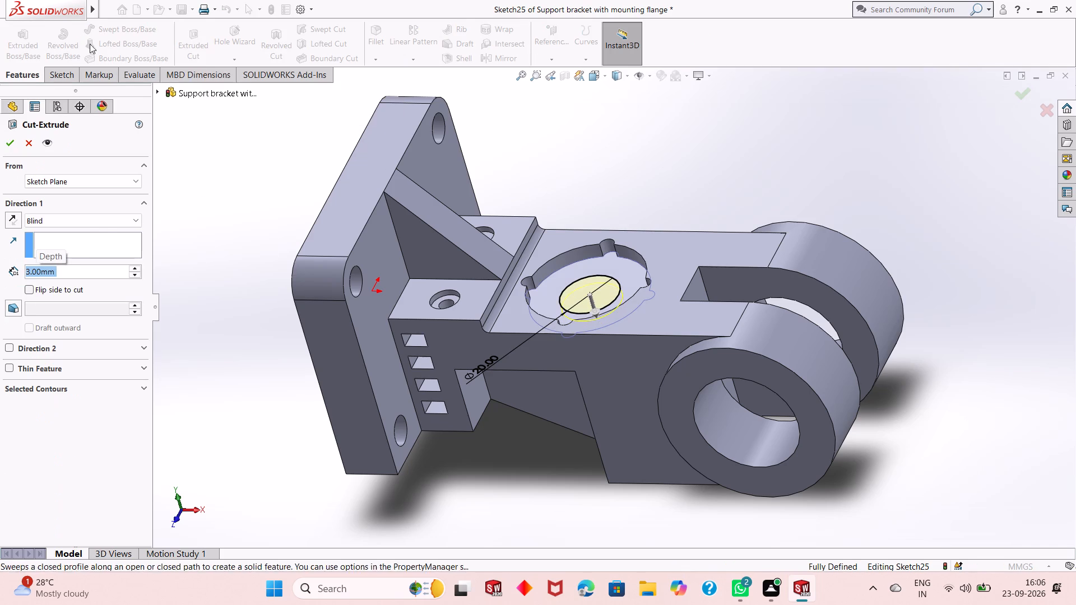
{"action": "left_click", "coordinate": [11, 140]}
{"action": "left_click", "coordinate": [246, 190]}
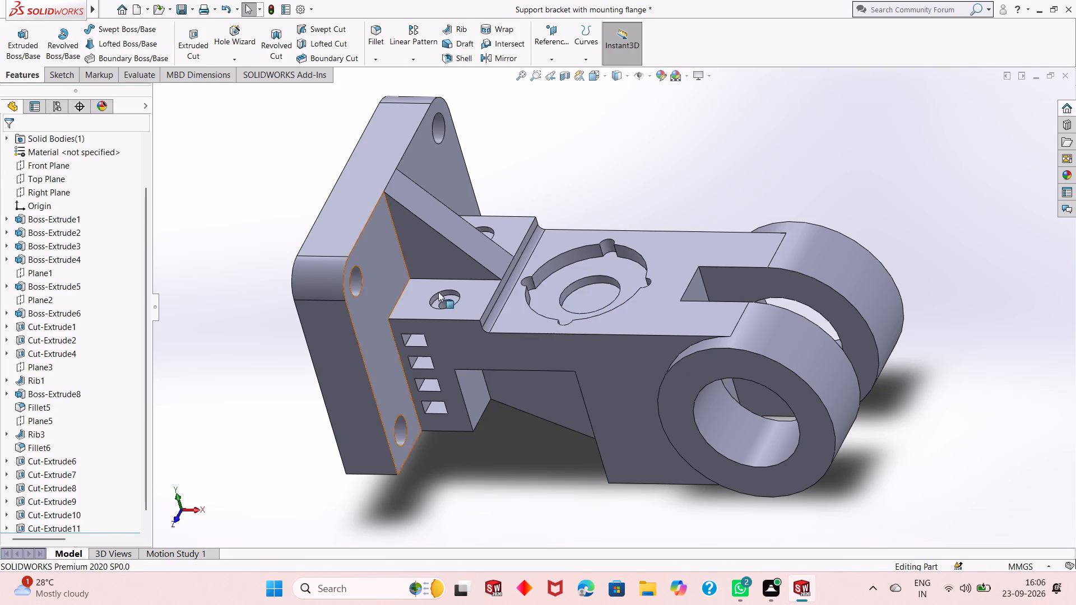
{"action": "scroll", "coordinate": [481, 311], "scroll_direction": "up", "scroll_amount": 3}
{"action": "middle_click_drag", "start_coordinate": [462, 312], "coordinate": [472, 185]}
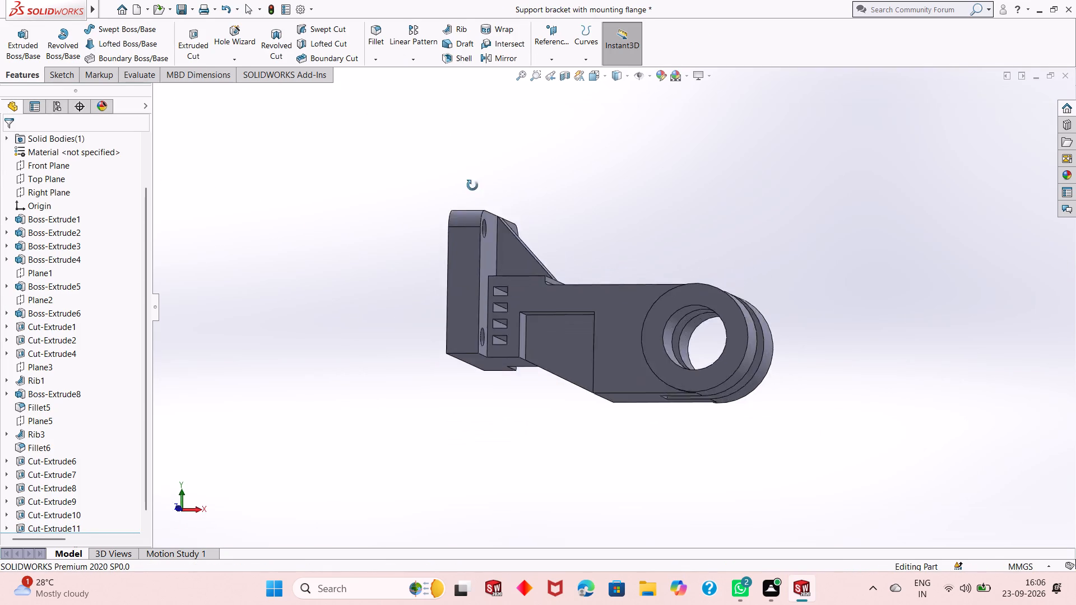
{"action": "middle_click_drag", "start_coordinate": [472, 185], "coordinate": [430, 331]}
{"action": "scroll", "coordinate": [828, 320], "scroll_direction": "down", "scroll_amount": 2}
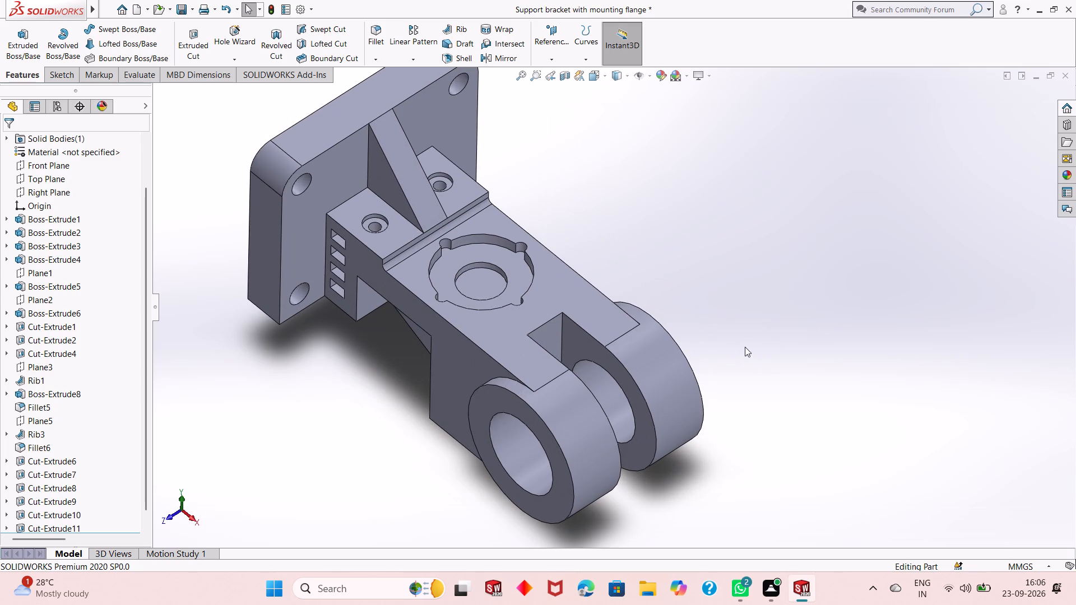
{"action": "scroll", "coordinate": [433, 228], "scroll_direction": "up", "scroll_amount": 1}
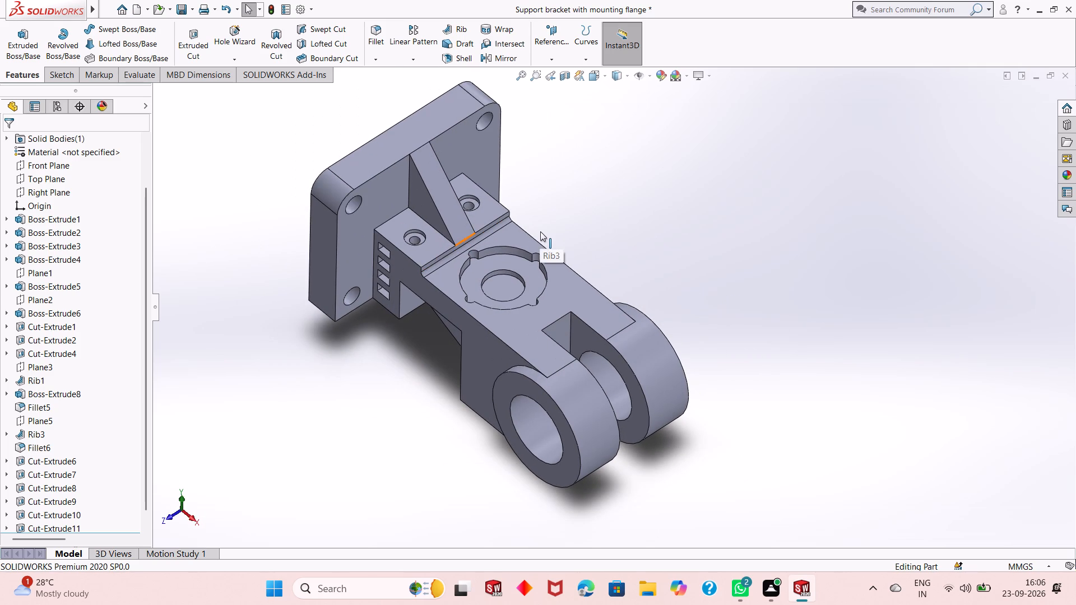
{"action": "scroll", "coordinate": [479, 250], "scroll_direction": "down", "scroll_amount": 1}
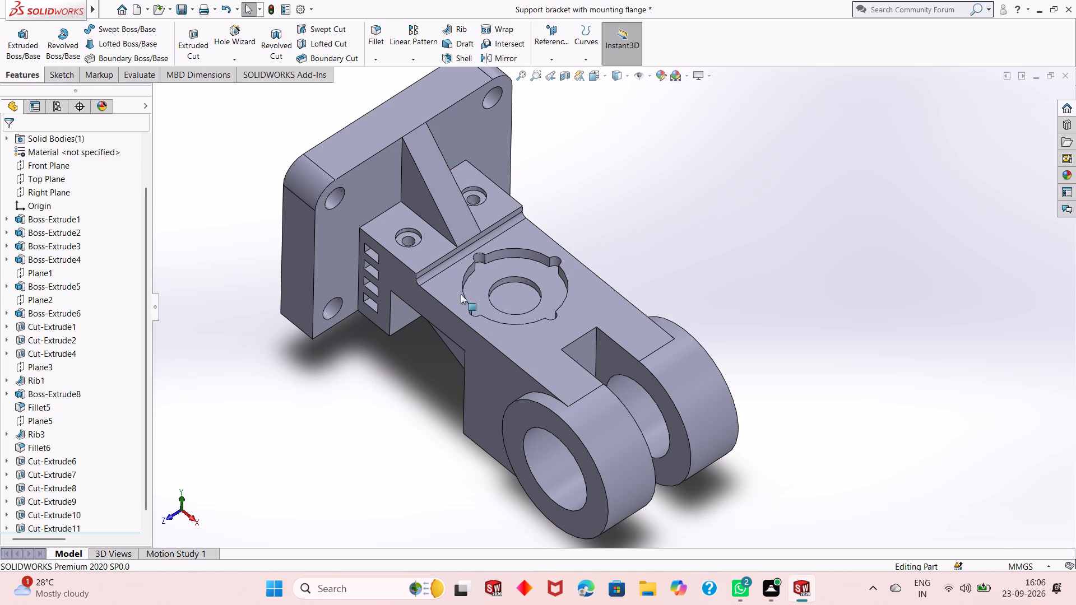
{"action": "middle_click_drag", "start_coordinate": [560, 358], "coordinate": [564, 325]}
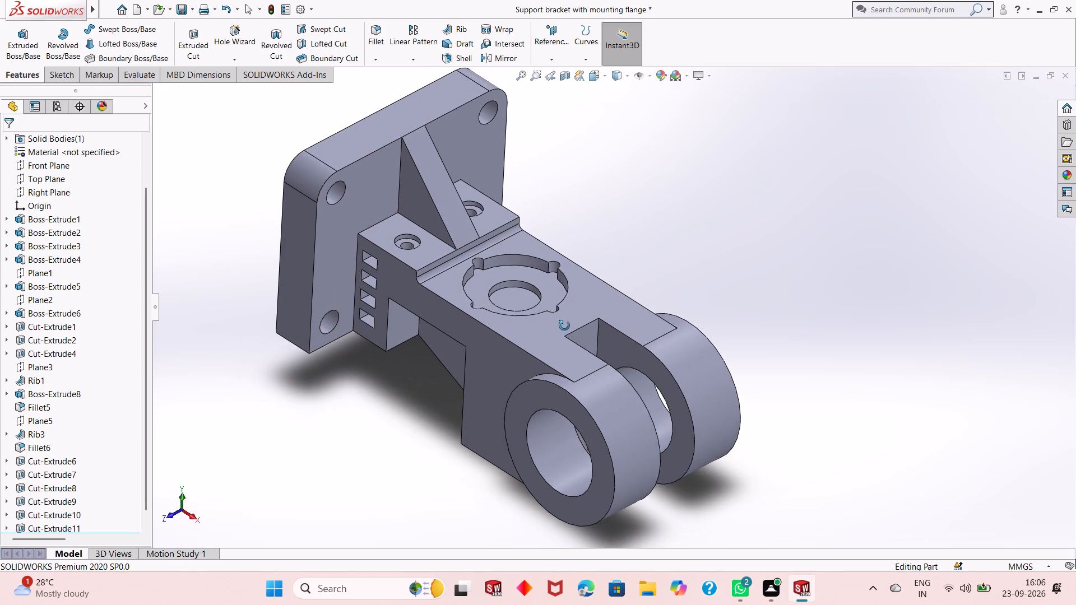
Examine the bracket from all sides, including the rear of the flange, the lobed pocket with its circular recess and the clevis.
{"action": "middle_click_drag", "start_coordinate": [564, 325], "coordinate": [520, 335]}
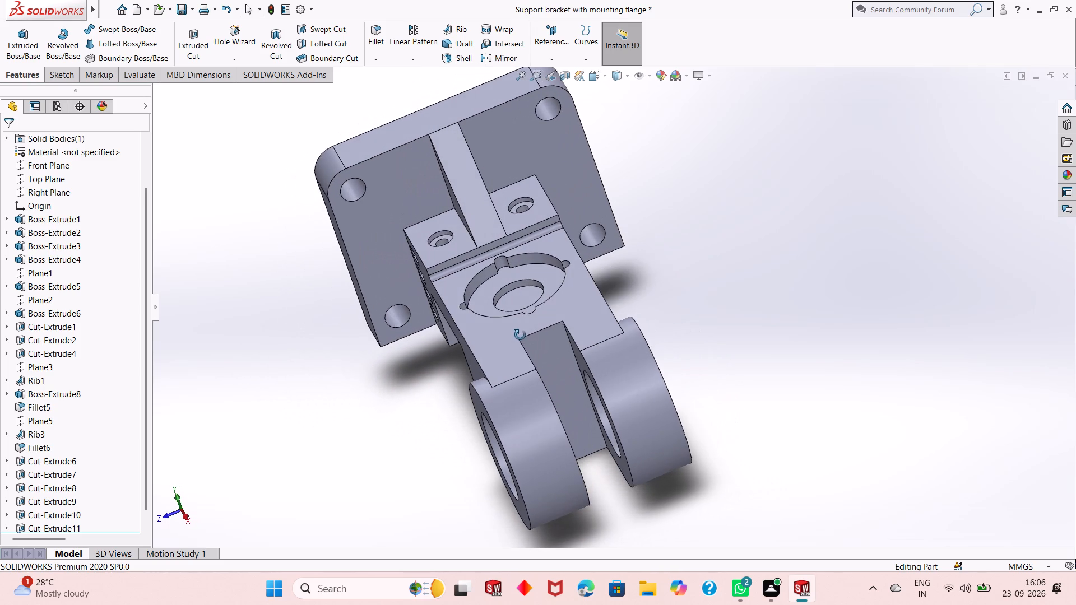
{"action": "middle_click_drag", "start_coordinate": [520, 335], "coordinate": [673, 239]}
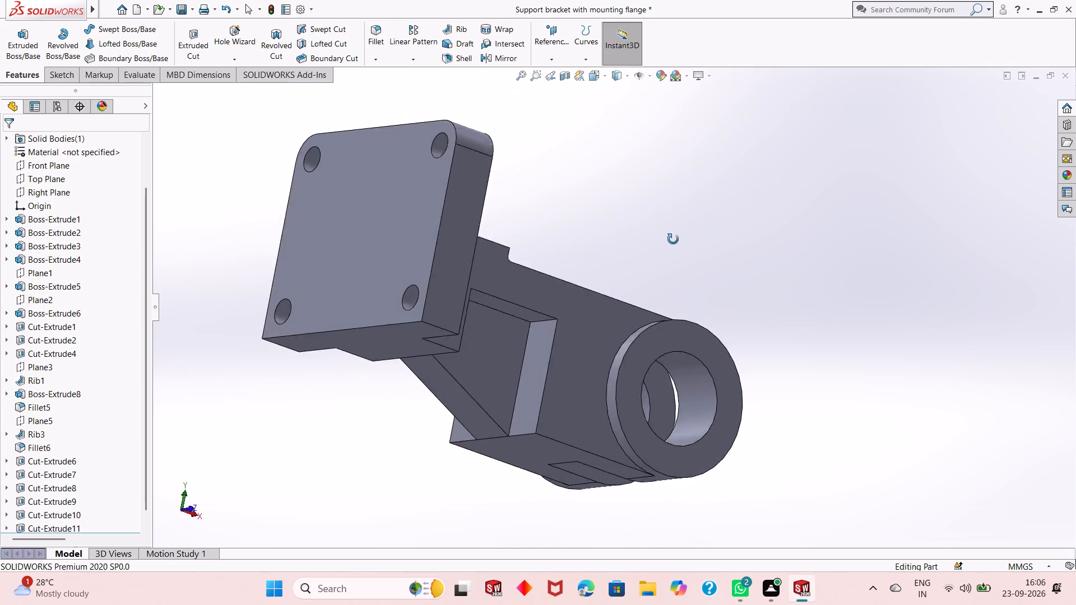
{"action": "middle_click_drag", "start_coordinate": [673, 239], "coordinate": [662, 281]}
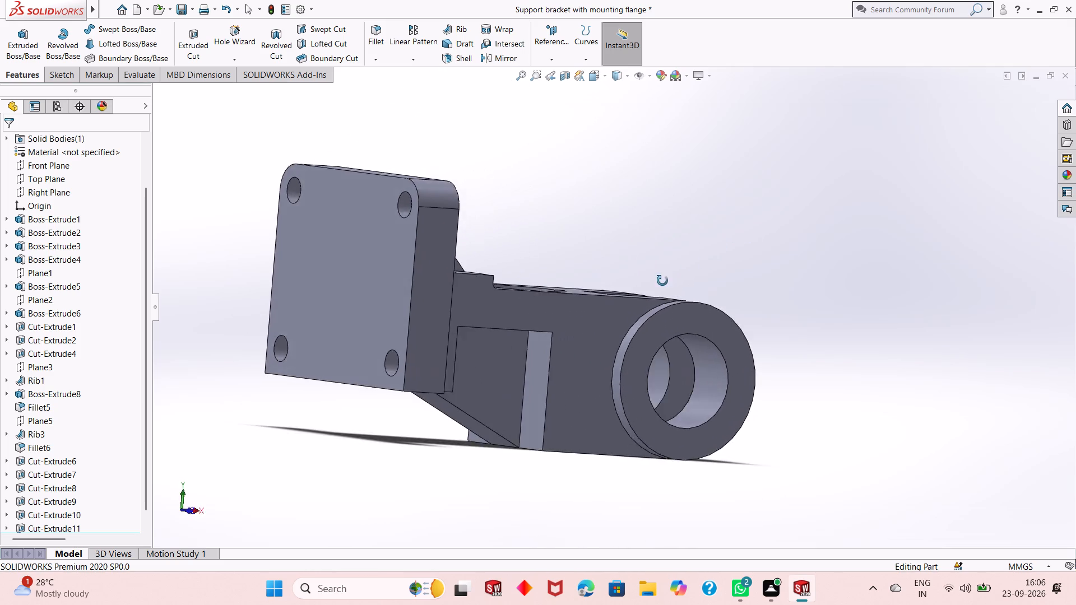
{"action": "middle_click_drag", "start_coordinate": [662, 281], "coordinate": [562, 283]}
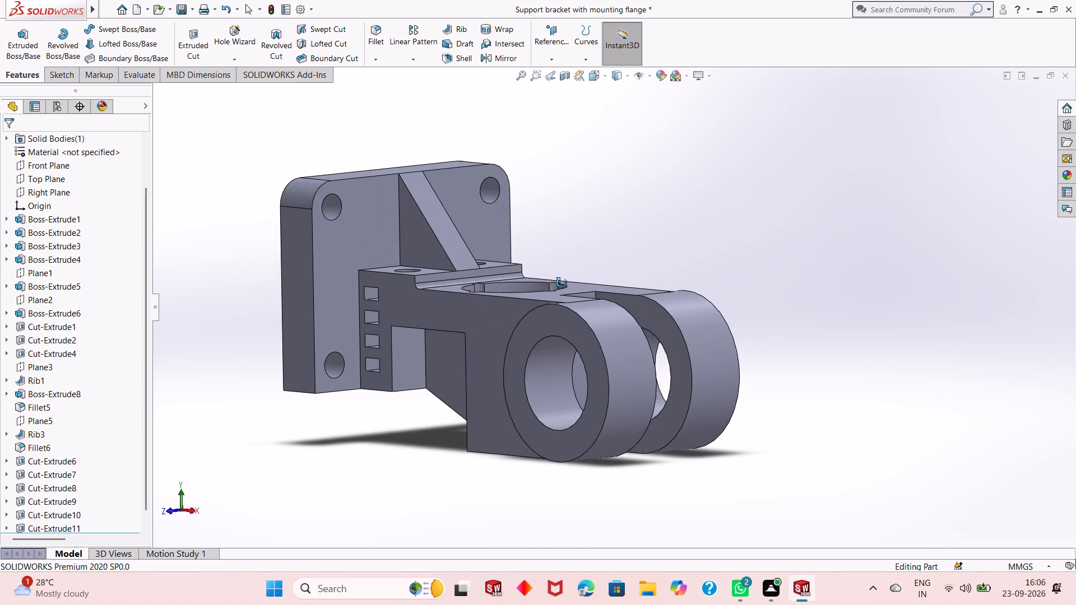
{"action": "middle_click_drag", "start_coordinate": [562, 283], "coordinate": [560, 409]}
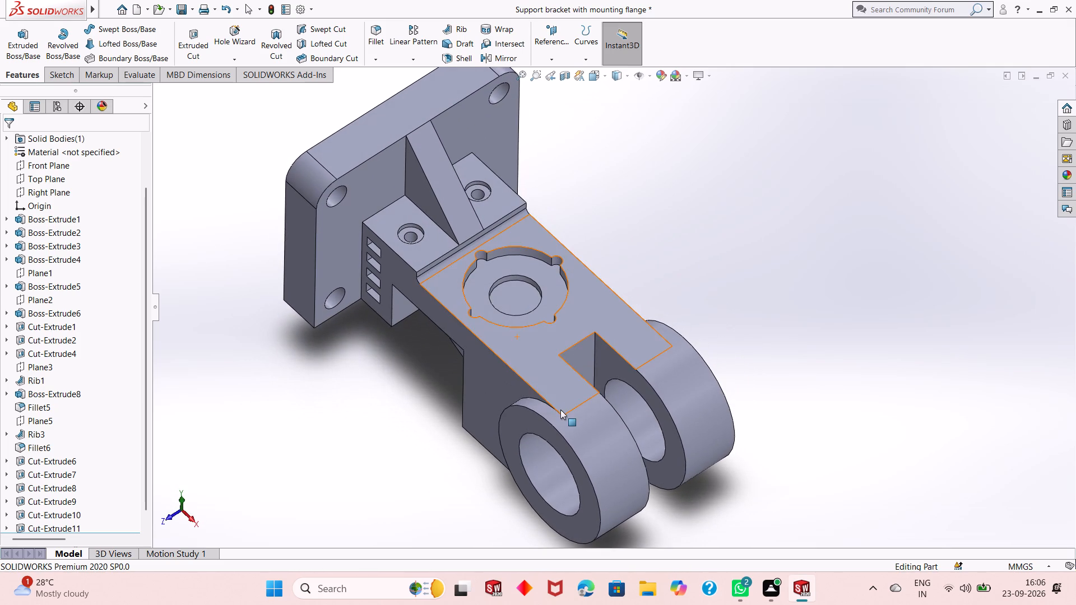
{"action": "scroll", "coordinate": [560, 409], "scroll_direction": "up", "scroll_amount": 1}
{"action": "scroll", "coordinate": [538, 196], "scroll_direction": "down", "scroll_amount": 2}
{"action": "middle_click", "coordinate": [577, 380]}
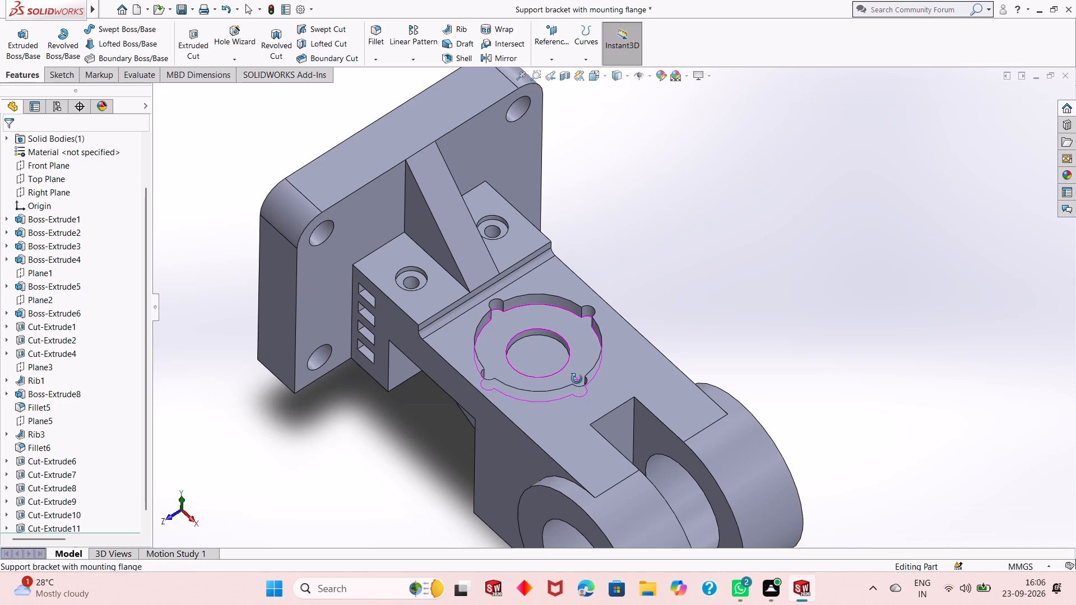
{"action": "middle_click_drag", "start_coordinate": [456, 460], "coordinate": [465, 435]}
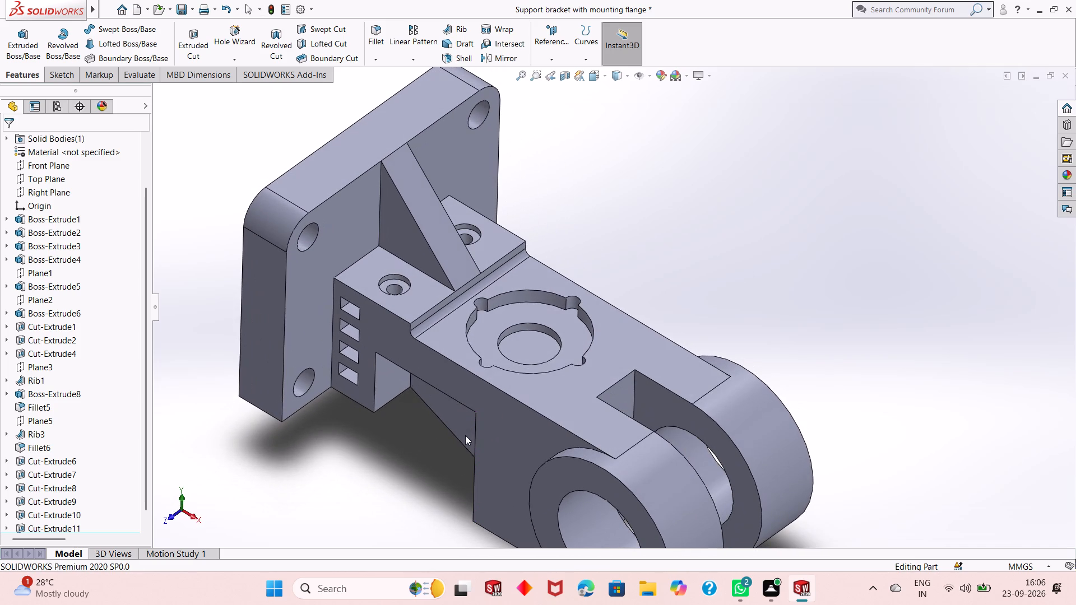
{"action": "middle_click_drag", "start_coordinate": [573, 245], "coordinate": [569, 294]}
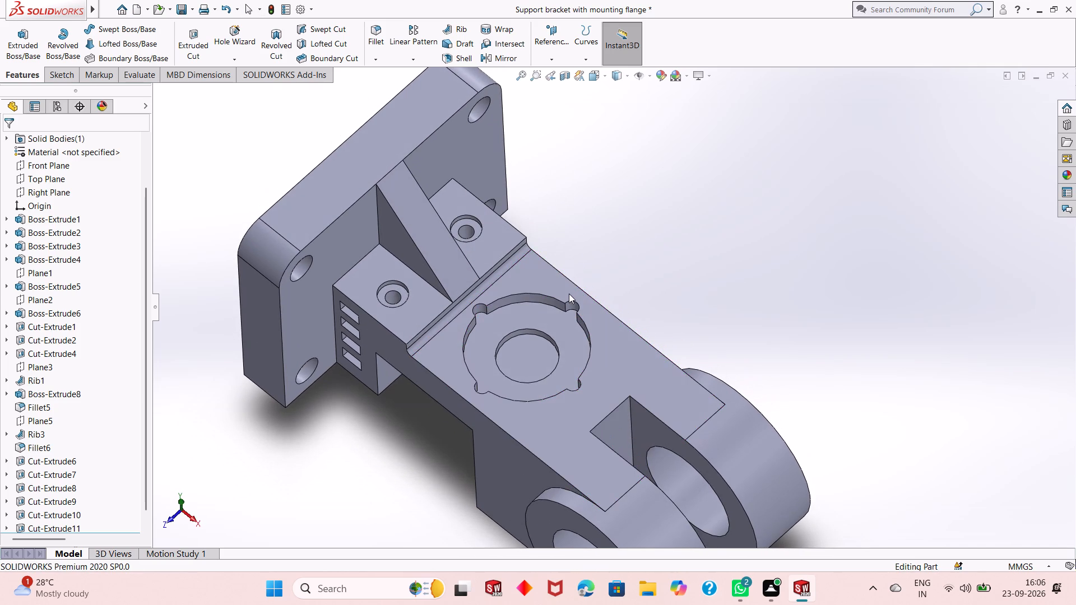
{"action": "scroll", "coordinate": [544, 346], "scroll_direction": "up", "scroll_amount": 2}
{"action": "middle_click_drag", "start_coordinate": [494, 431], "coordinate": [499, 366]}
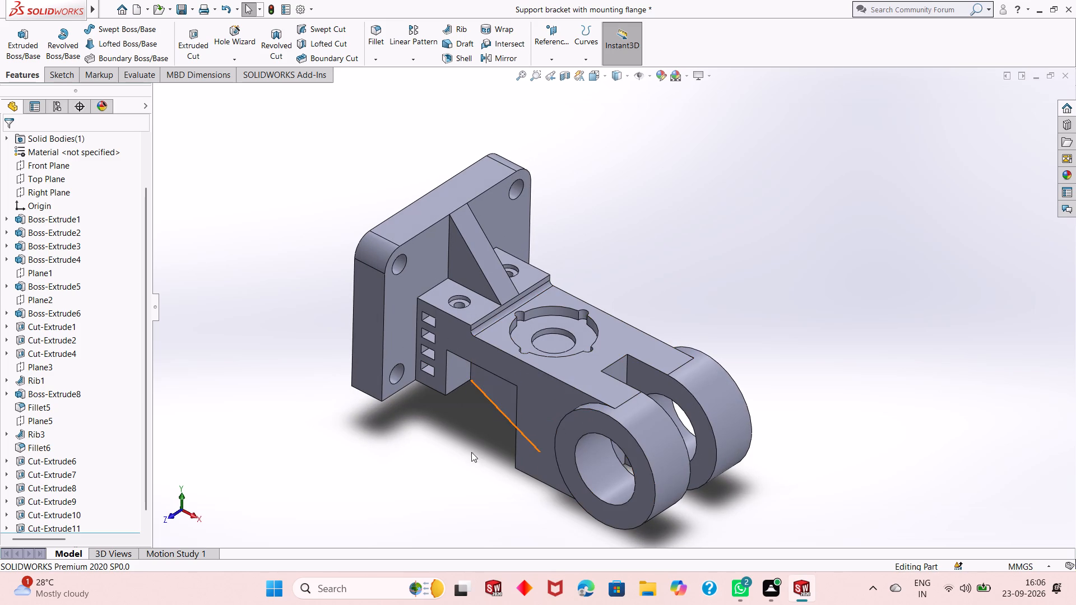
{"action": "middle_click_drag", "start_coordinate": [460, 468], "coordinate": [449, 424]}
{"action": "middle_click_drag", "start_coordinate": [440, 421], "coordinate": [446, 505]}
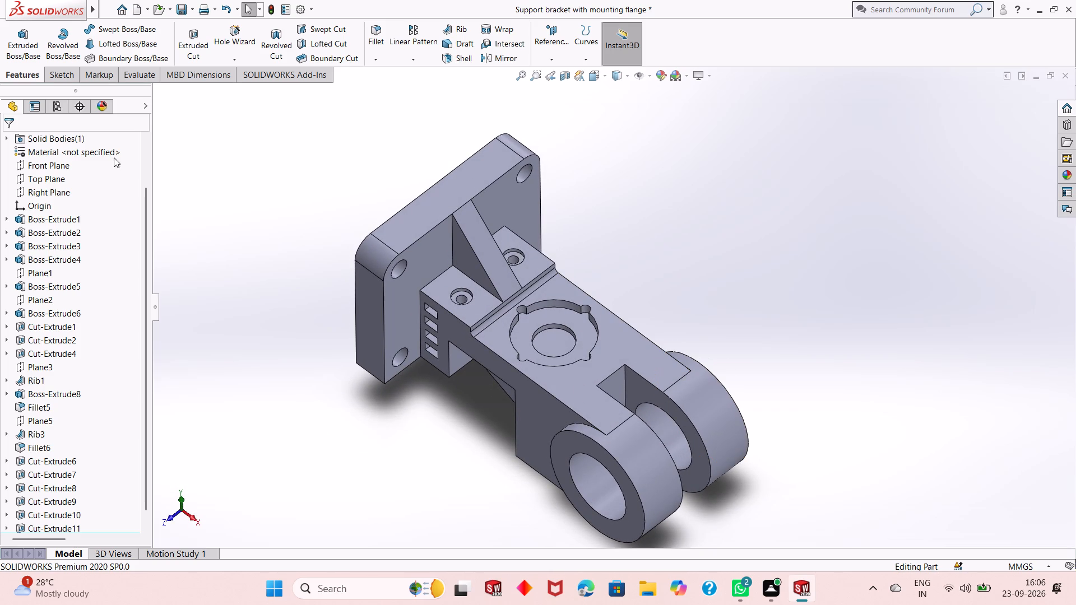
{"action": "middle_click_drag", "start_coordinate": [468, 413], "coordinate": [488, 392]}
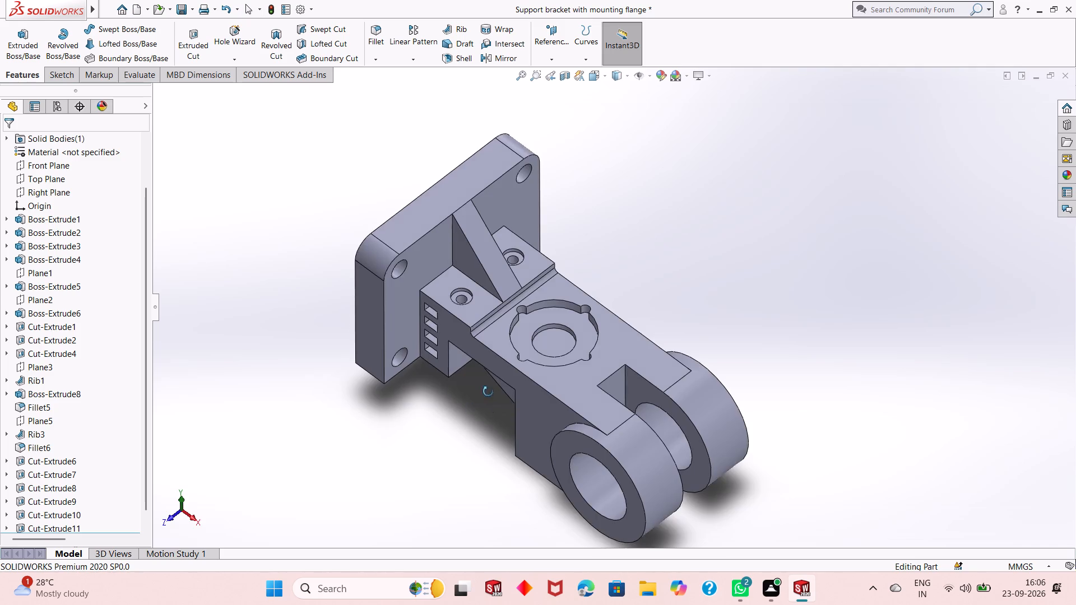
{"action": "middle_click_drag", "start_coordinate": [488, 392], "coordinate": [498, 341]}
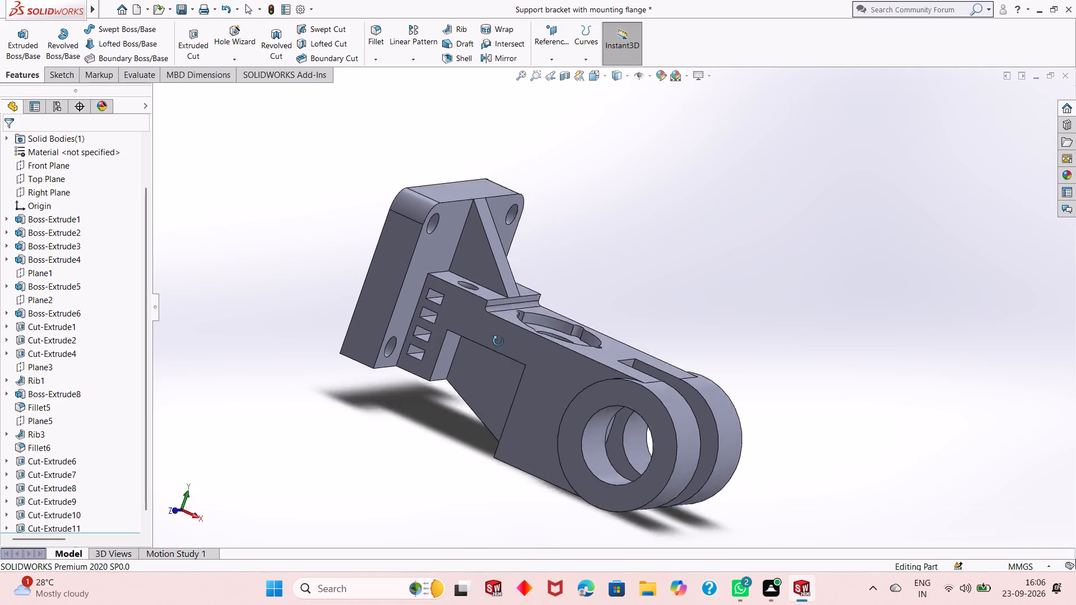
{"action": "middle_click_drag", "start_coordinate": [498, 341], "coordinate": [446, 398]}
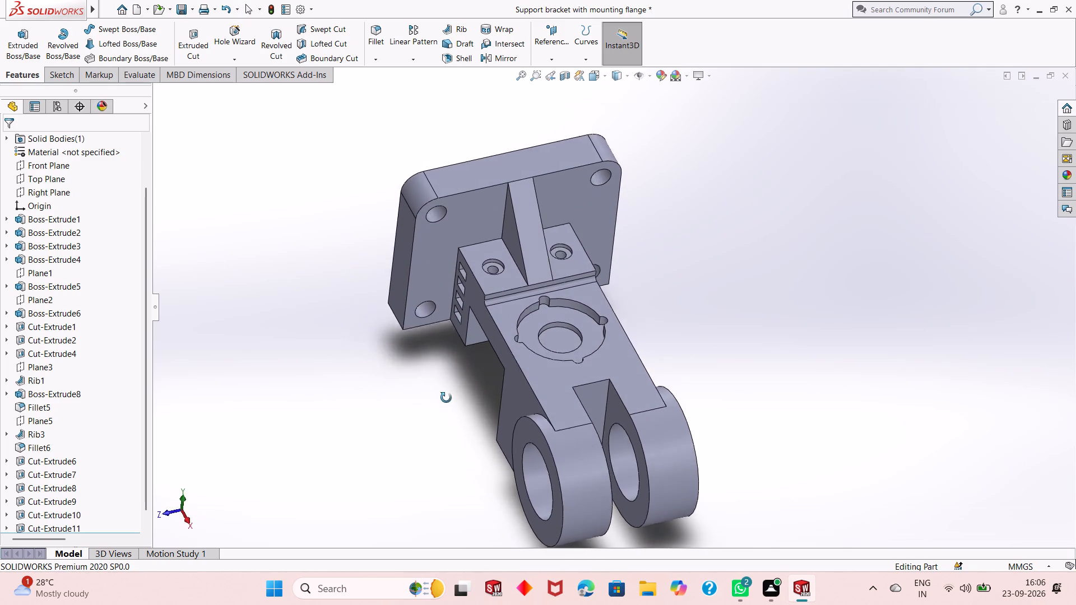
{"action": "middle_click_drag", "start_coordinate": [446, 398], "coordinate": [446, 418]}
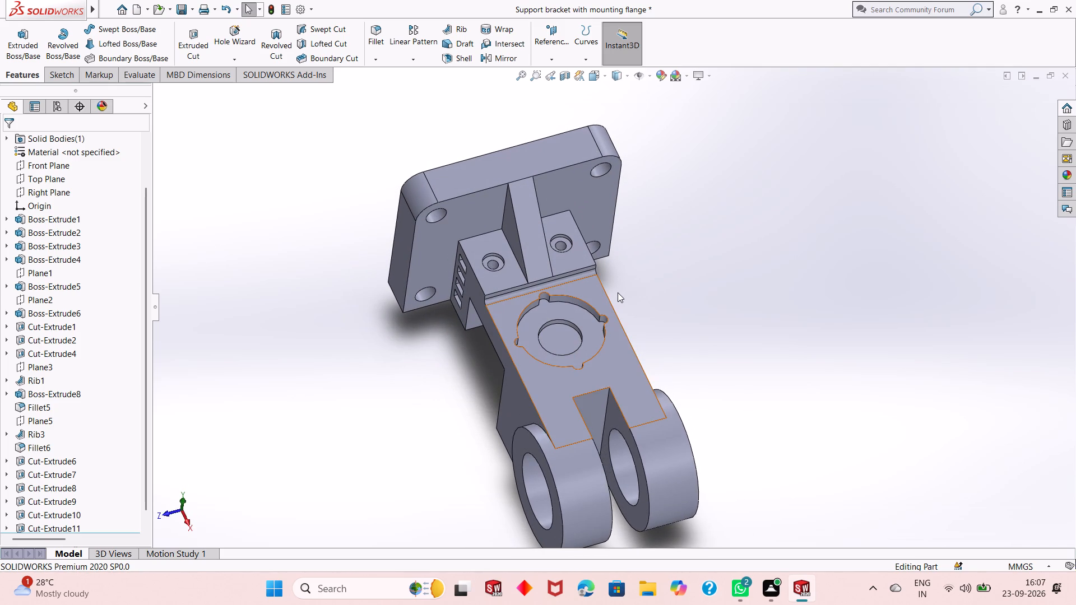
{"action": "middle_click_drag", "start_coordinate": [676, 361], "coordinate": [689, 295]}
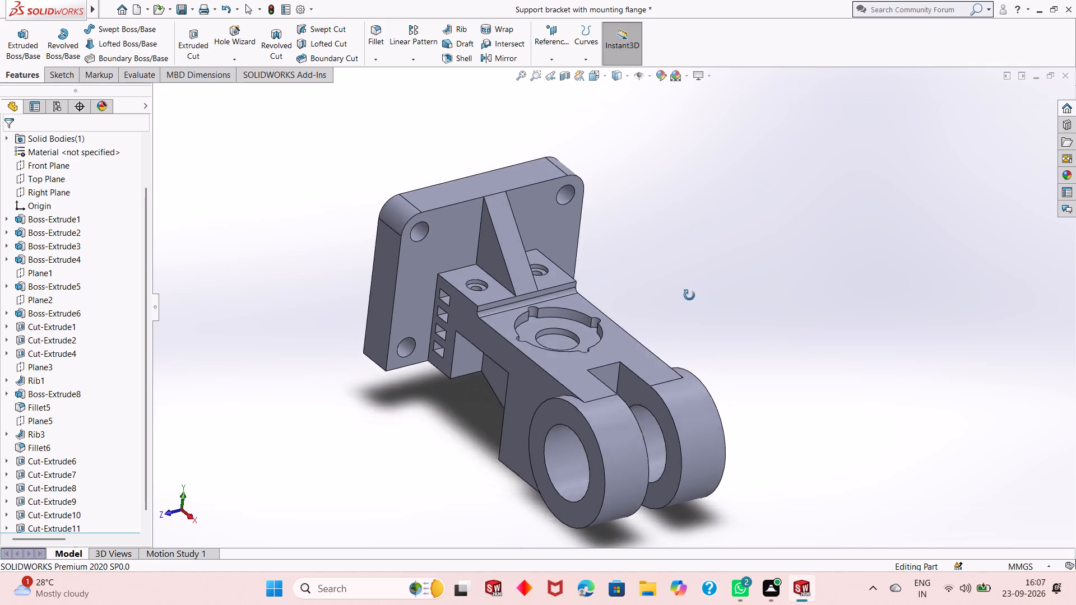
{"action": "middle_click_drag", "start_coordinate": [689, 295], "coordinate": [683, 350]}
{"action": "scroll", "coordinate": [604, 343], "scroll_direction": "down", "scroll_amount": 3}
{"action": "scroll", "coordinate": [535, 335], "scroll_direction": "down", "scroll_amount": 3}
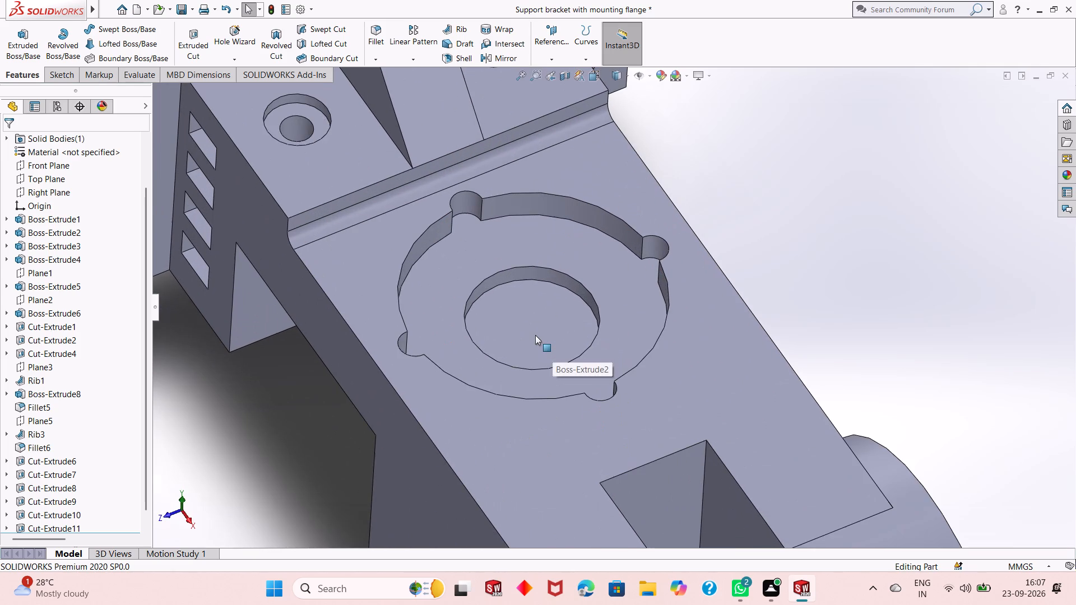
{"action": "scroll", "coordinate": [535, 335], "scroll_direction": "up", "scroll_amount": 7}
{"action": "scroll", "coordinate": [554, 232], "scroll_direction": "down", "scroll_amount": 2}
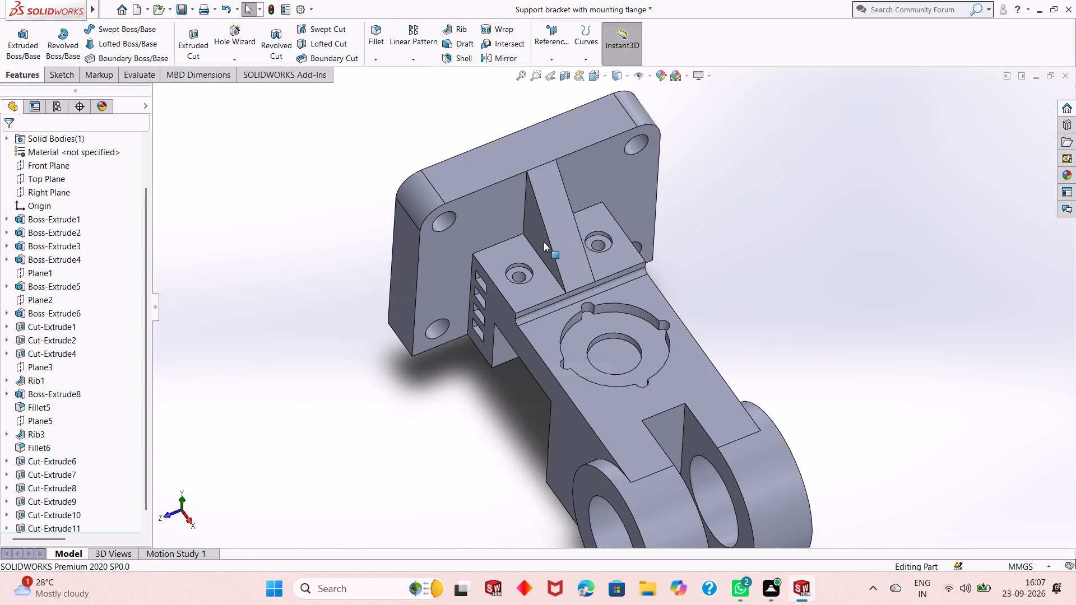
{"action": "scroll", "coordinate": [566, 309], "scroll_direction": "up", "scroll_amount": 2}
{"action": "middle_click_drag", "start_coordinate": [549, 416], "coordinate": [534, 368]}
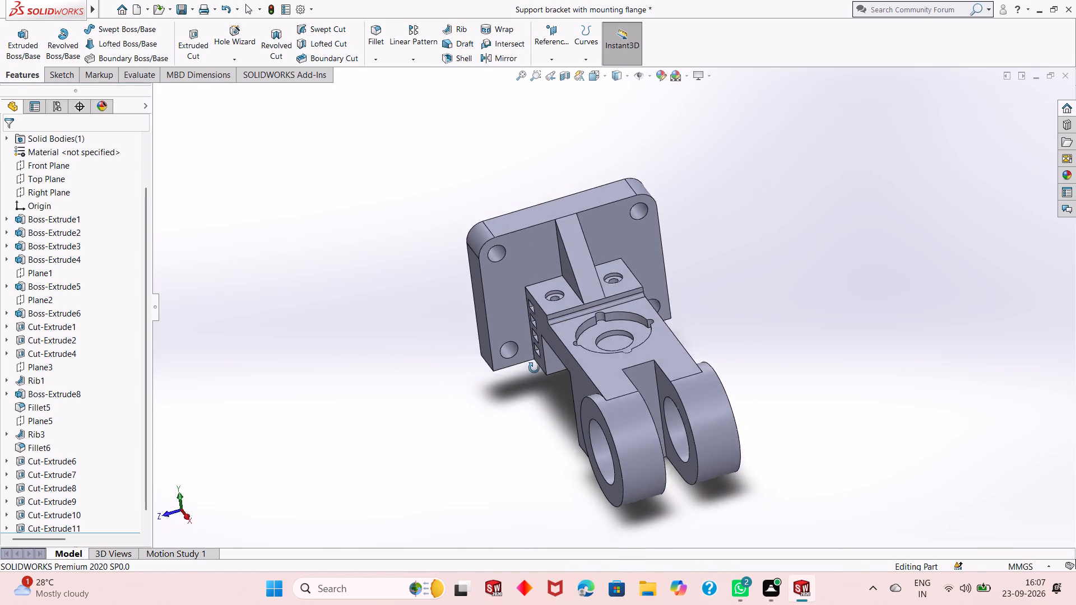
{"action": "middle_click_drag", "start_coordinate": [534, 368], "coordinate": [571, 406]}
{"action": "scroll", "coordinate": [689, 326], "scroll_direction": "down", "scroll_amount": 5}
{"action": "scroll", "coordinate": [689, 326], "scroll_direction": "up", "scroll_amount": 5}
{"action": "scroll", "coordinate": [558, 338], "scroll_direction": "down", "scroll_amount": 1}
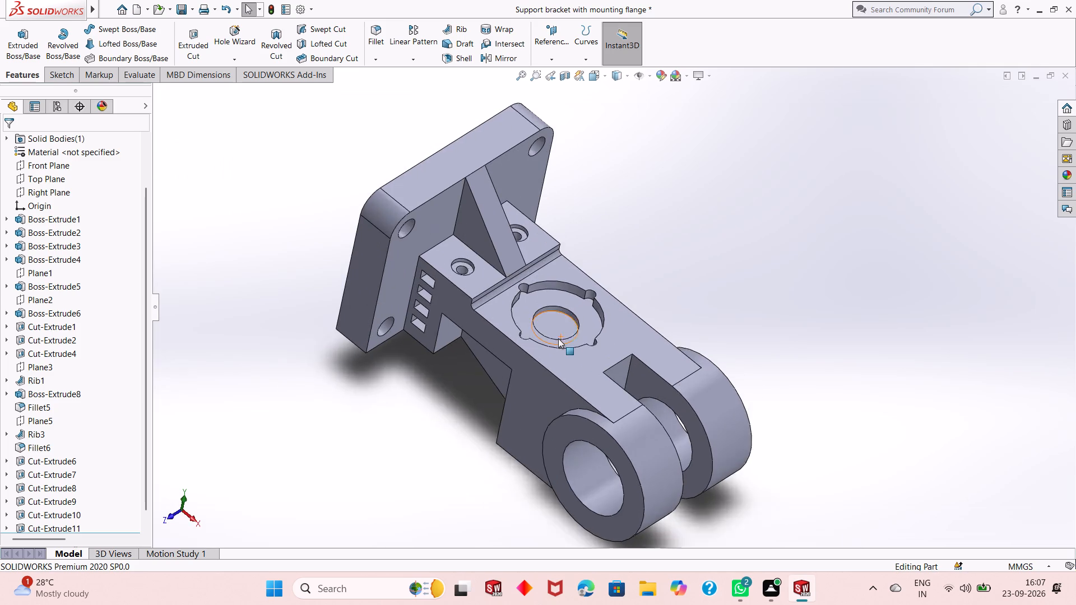
{"action": "scroll", "coordinate": [558, 338], "scroll_direction": "down", "scroll_amount": 2}
{"action": "scroll", "coordinate": [558, 338], "scroll_direction": "up", "scroll_amount": 3}
{"action": "scroll", "coordinate": [618, 285], "scroll_direction": "down", "scroll_amount": 2}
{"action": "scroll", "coordinate": [594, 324], "scroll_direction": "up", "scroll_amount": 1}
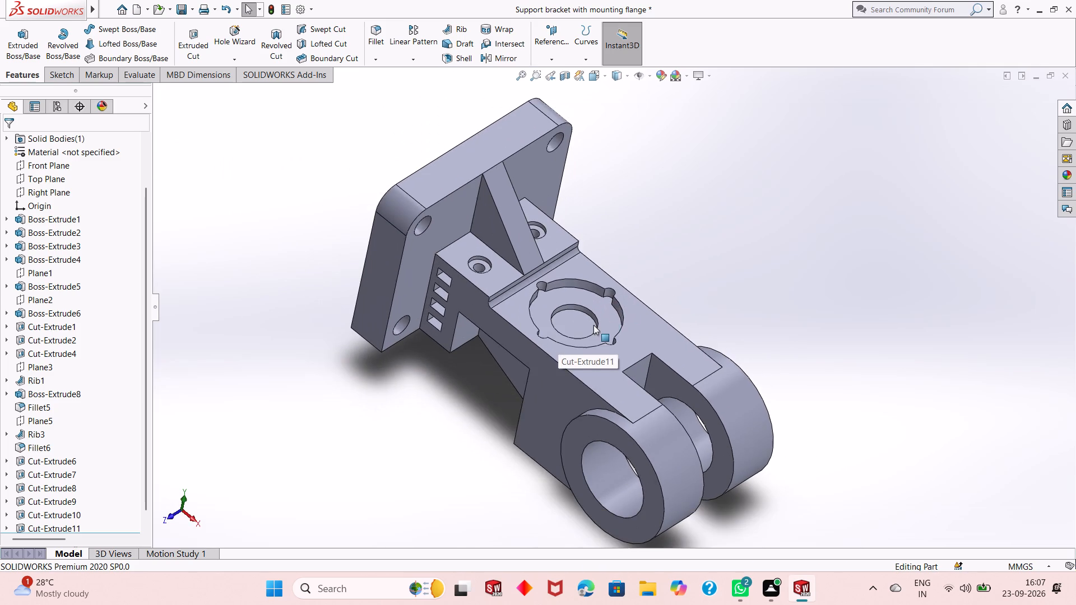
{"action": "scroll", "coordinate": [592, 324], "scroll_direction": "up", "scroll_amount": 2}
{"action": "scroll", "coordinate": [708, 465], "scroll_direction": "down", "scroll_amount": 2}
{"action": "scroll", "coordinate": [690, 460], "scroll_direction": "up", "scroll_amount": 2}
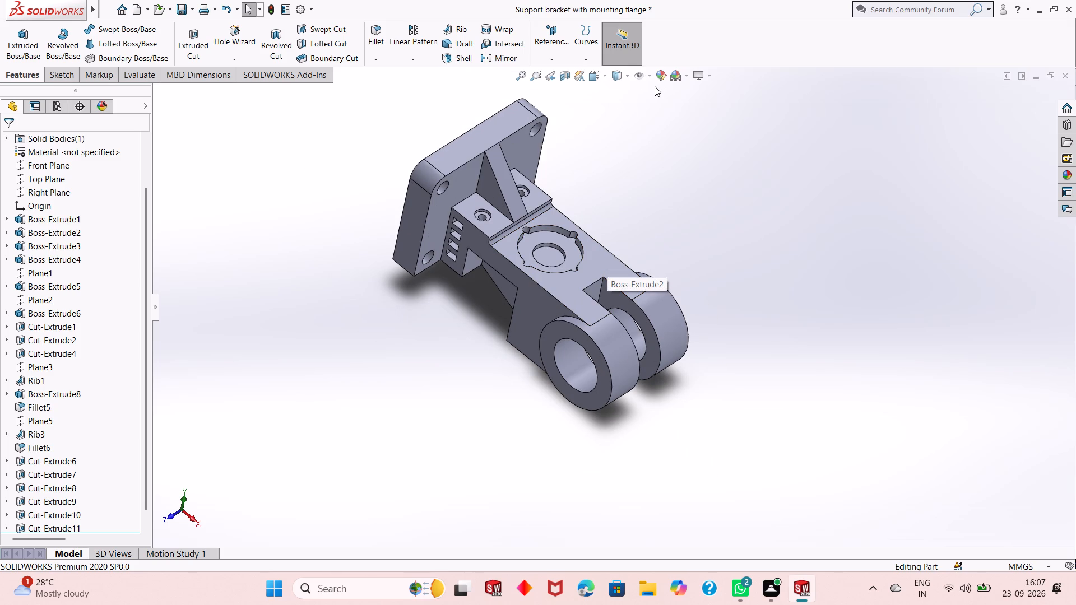
In isometric view, try standard palette colours on the whole bracket part and apply bright cyan as its appearance.
{"action": "key", "text": "ctrl+7"}
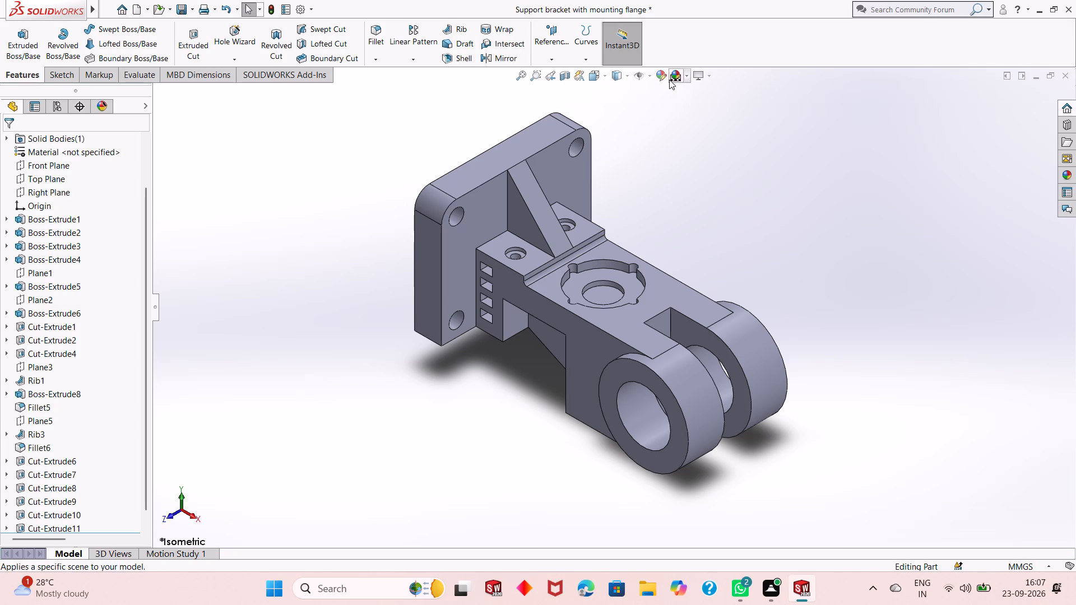
{"action": "left_click", "coordinate": [663, 80]}
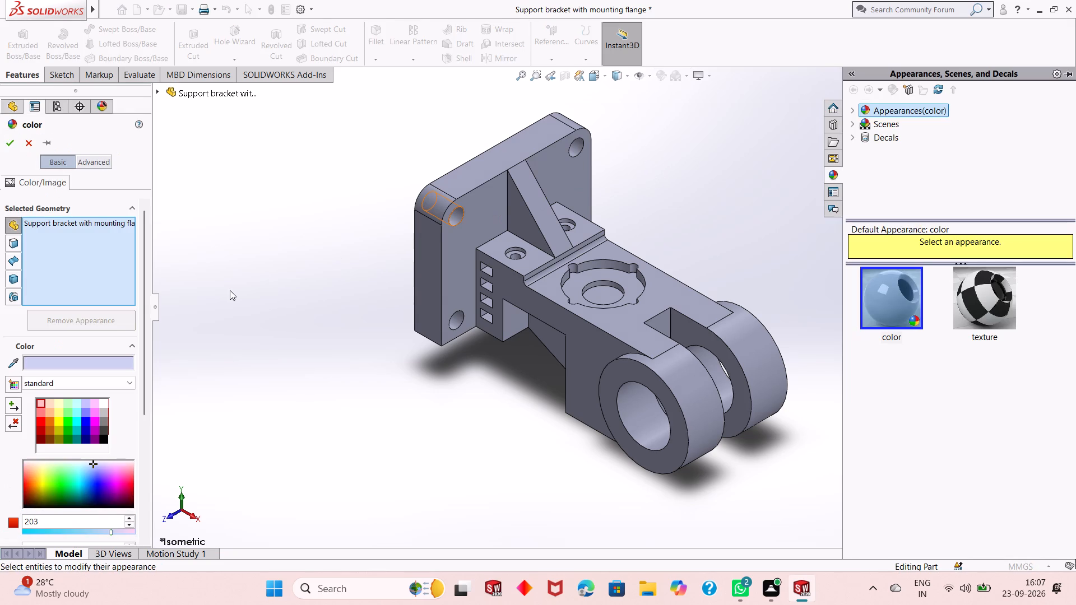
{"action": "left_click", "coordinate": [69, 411]}
{"action": "left_click", "coordinate": [69, 421]}
{"action": "left_click", "coordinate": [80, 412]}
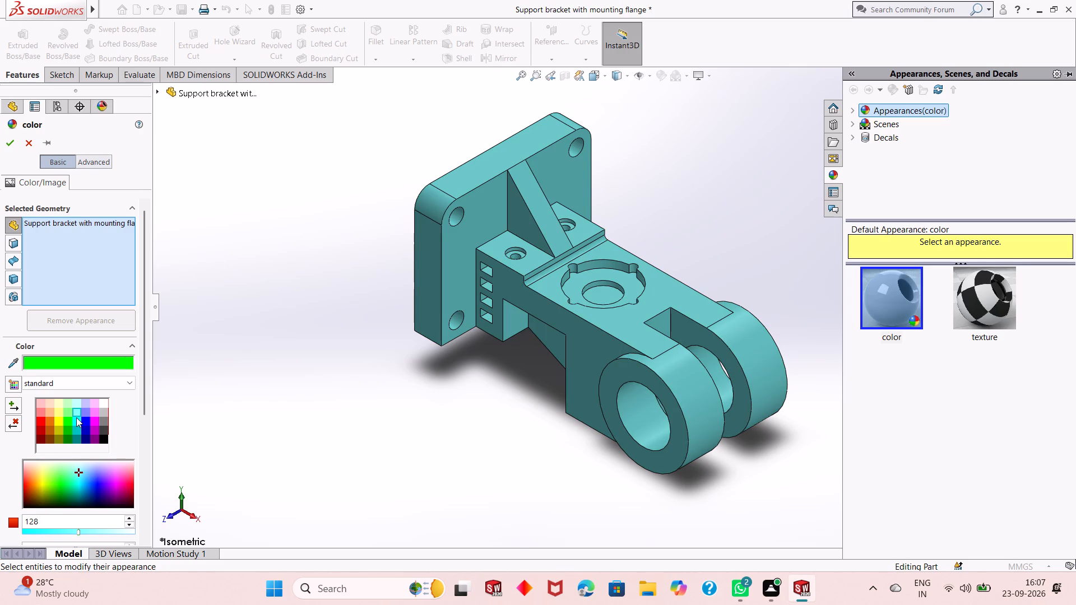
{"action": "left_click", "coordinate": [76, 423]}
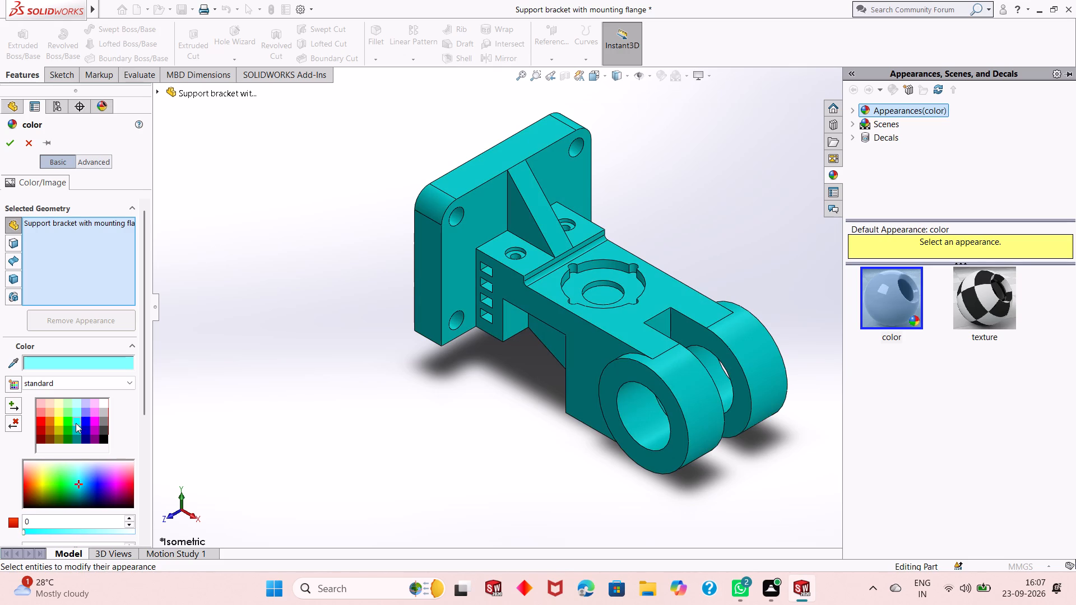
{"action": "left_click", "coordinate": [75, 429]}
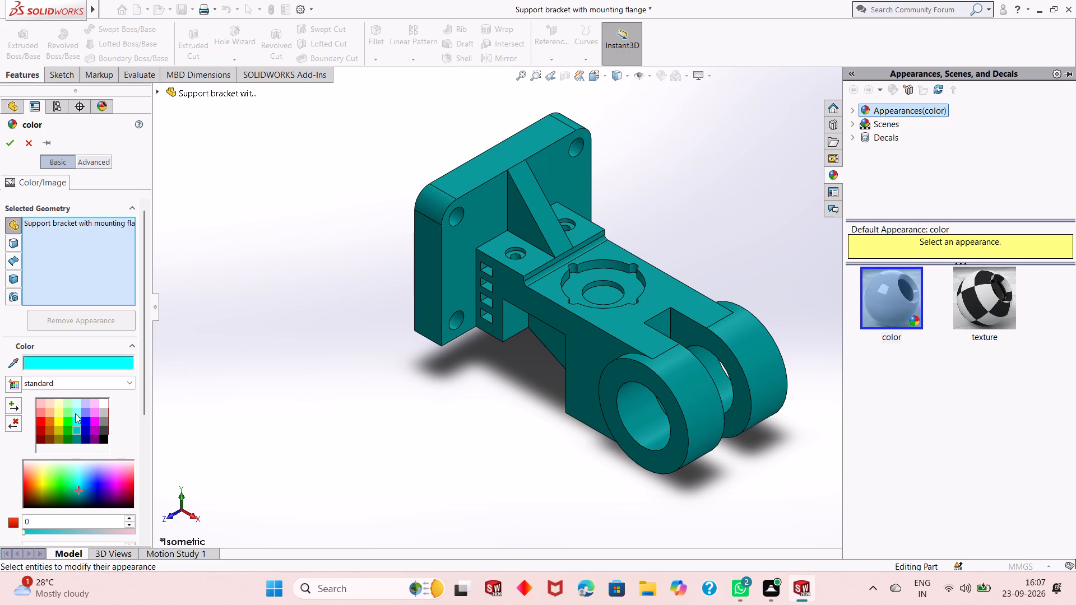
{"action": "left_click", "coordinate": [76, 402]}
{"action": "left_click", "coordinate": [80, 413]}
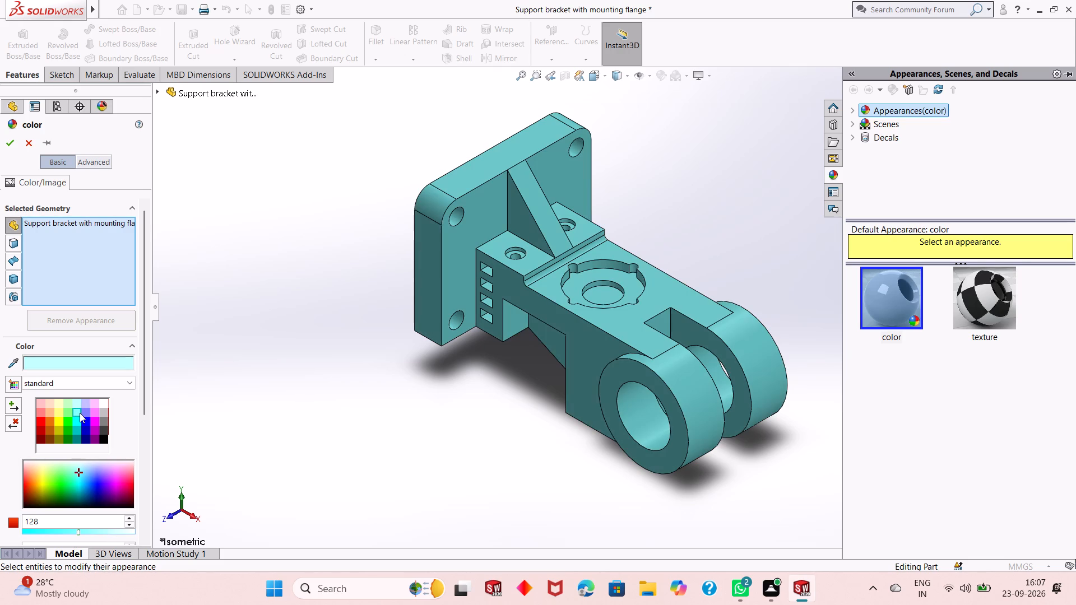
{"action": "left_click", "coordinate": [75, 423]}
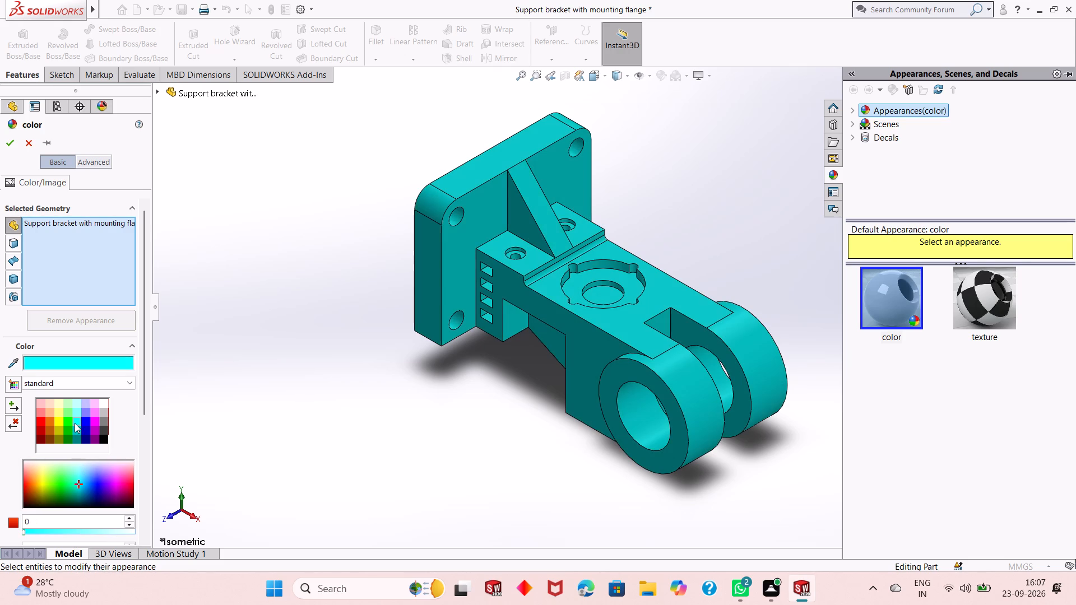
{"action": "left_click", "coordinate": [76, 415]}
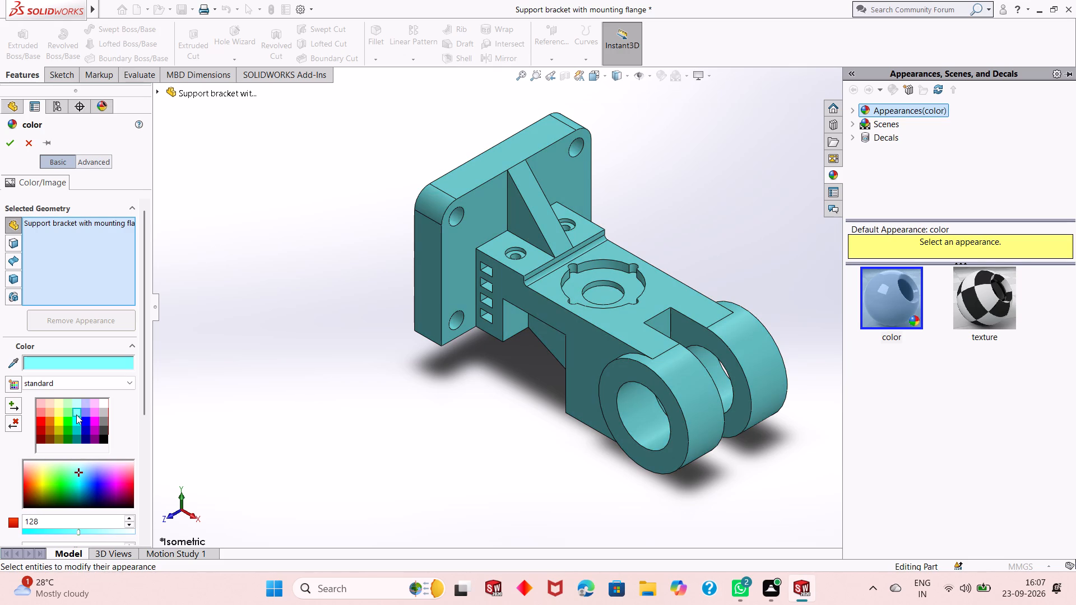
{"action": "left_click", "coordinate": [78, 418]}
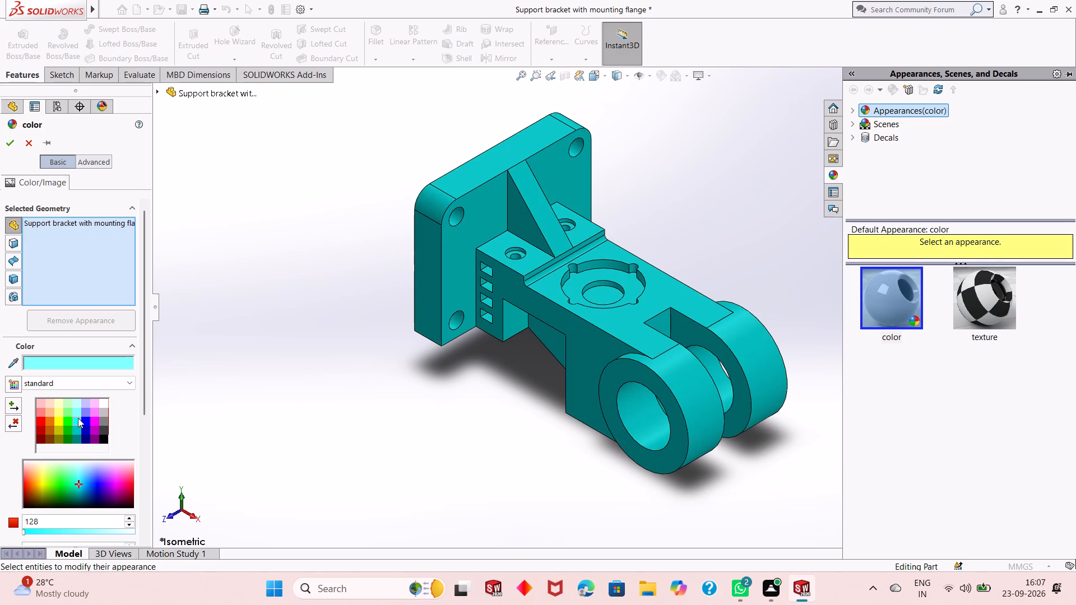
{"action": "left_click", "coordinate": [8, 138]}
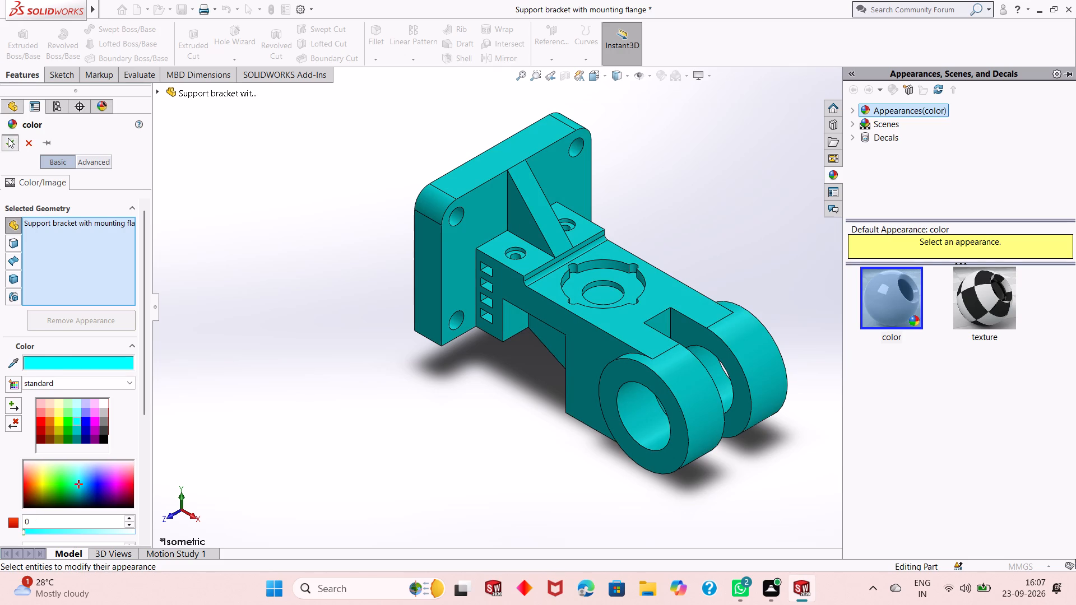
{"action": "left_click", "coordinate": [335, 291]}
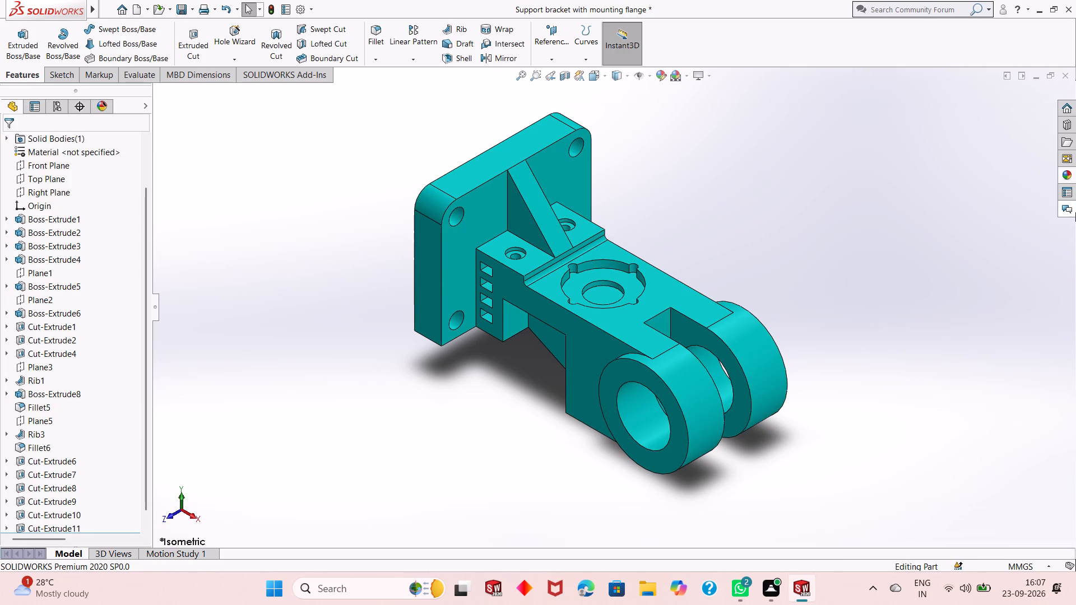
Apply the polished aluminum metal appearance to the cut feature that forms the mounting flange's four bolt holes.
{"action": "left_click", "coordinate": [1068, 173]}
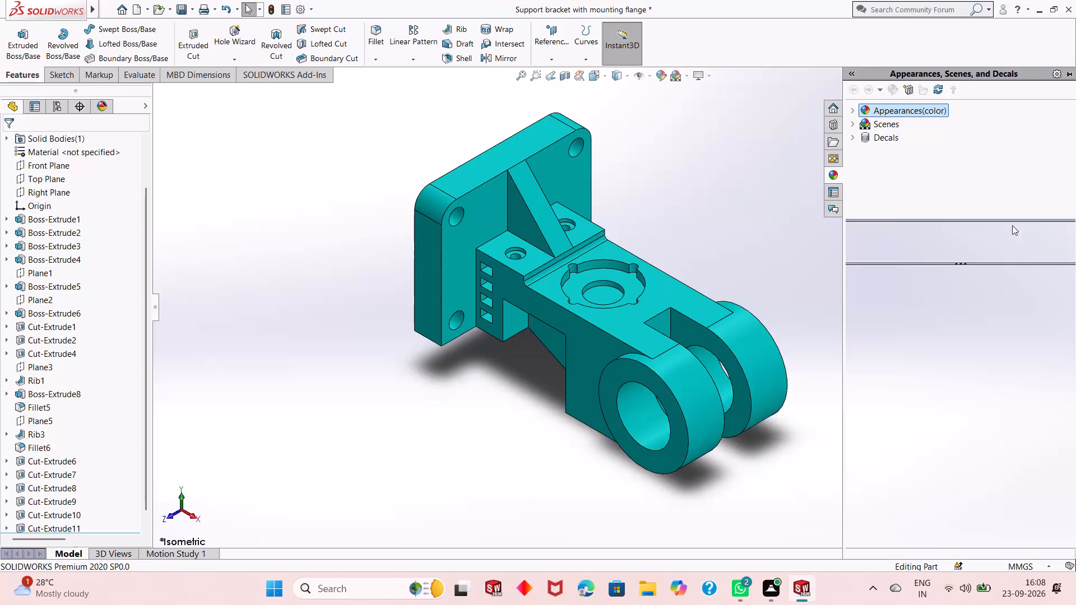
{"action": "left_click", "coordinate": [884, 110]}
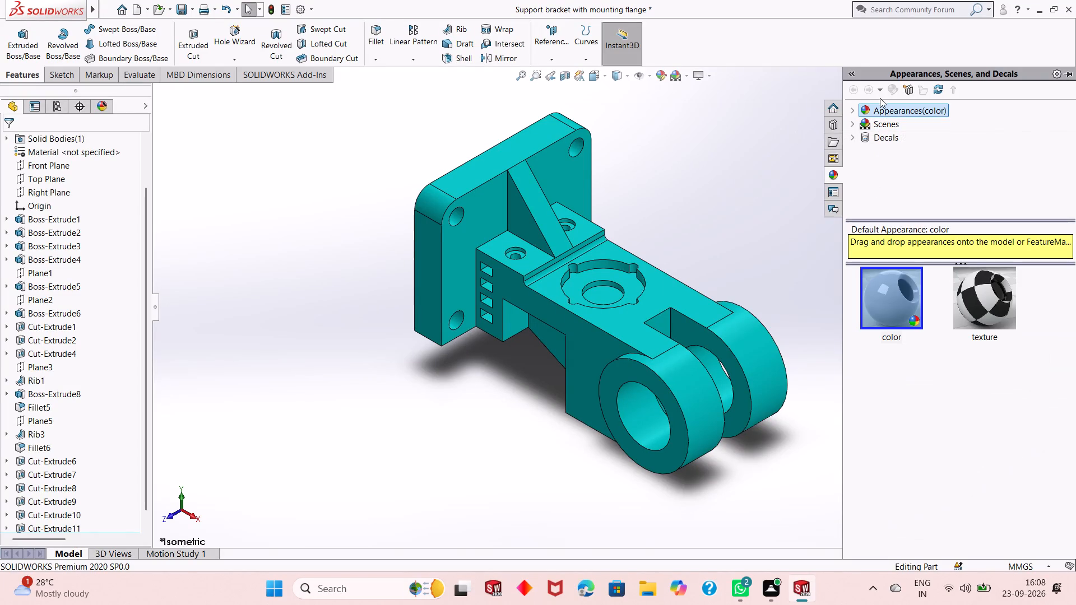
{"action": "left_click", "coordinate": [853, 112]}
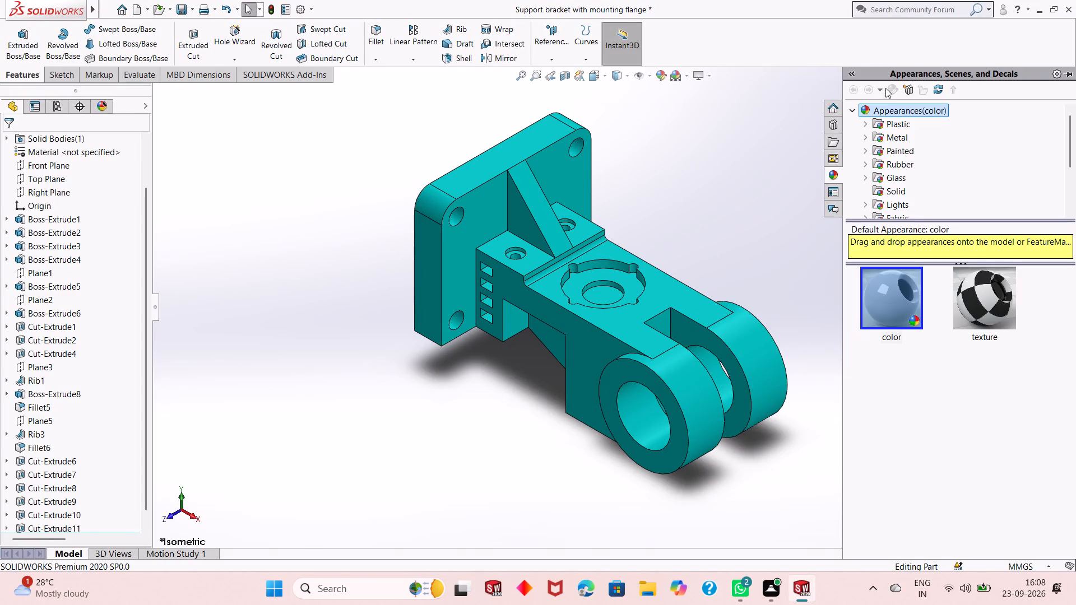
{"action": "left_click", "coordinate": [873, 137]}
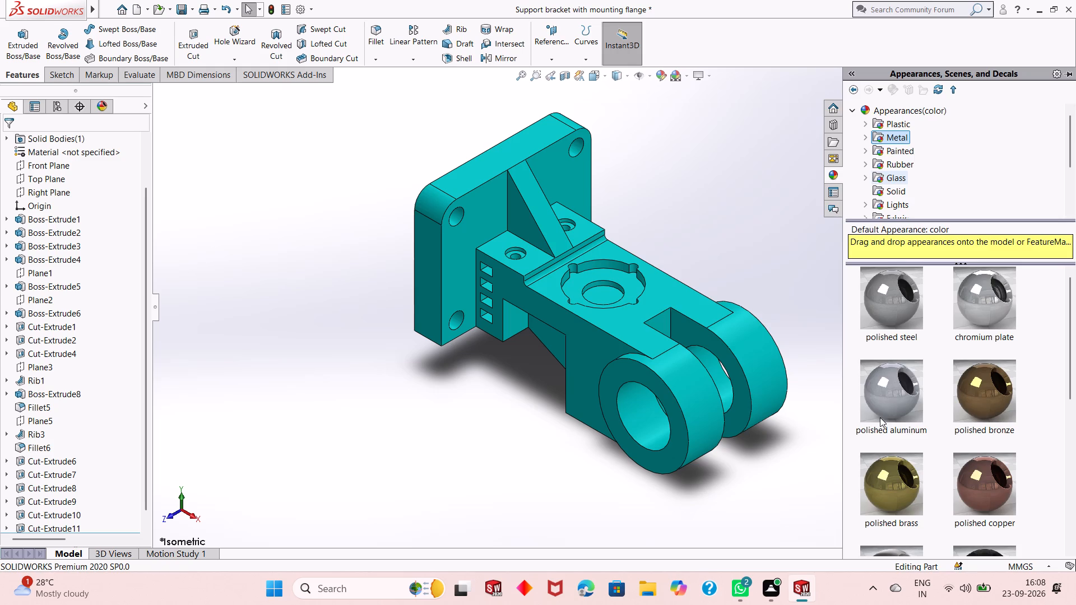
{"action": "left_click_drag", "start_coordinate": [900, 399], "coordinate": [457, 217]}
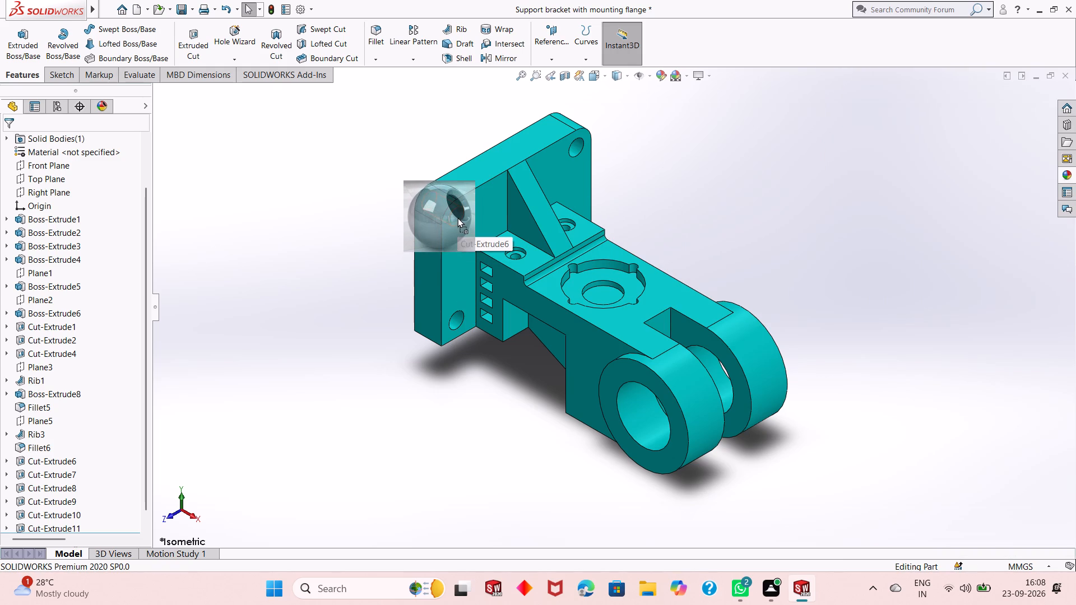
{"action": "left_click_drag", "start_coordinate": [457, 217], "coordinate": [458, 225]}
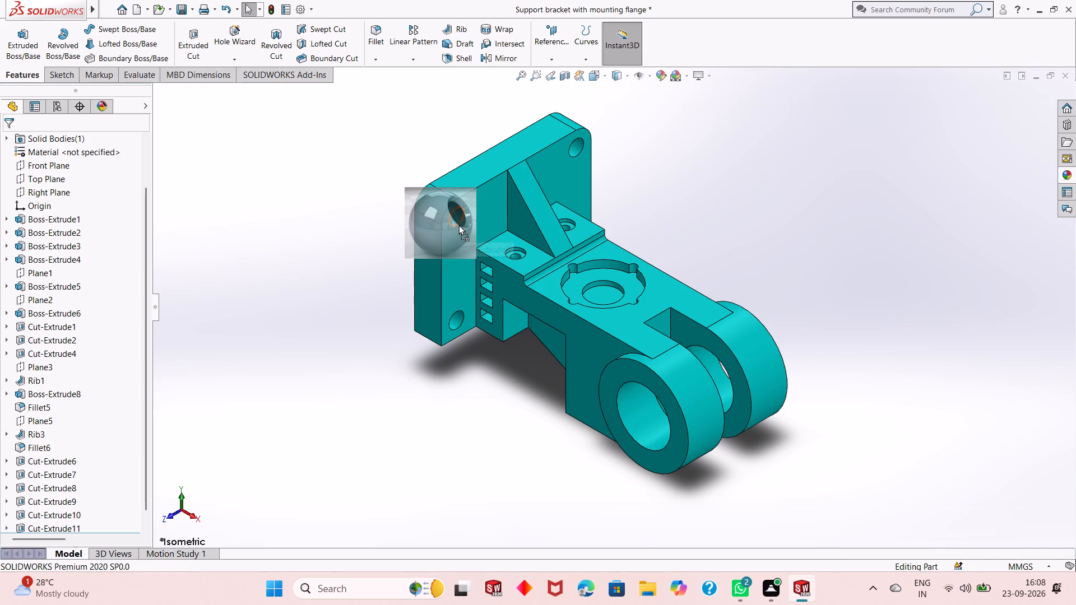
{"action": "left_click_drag", "start_coordinate": [458, 225], "coordinate": [452, 218]}
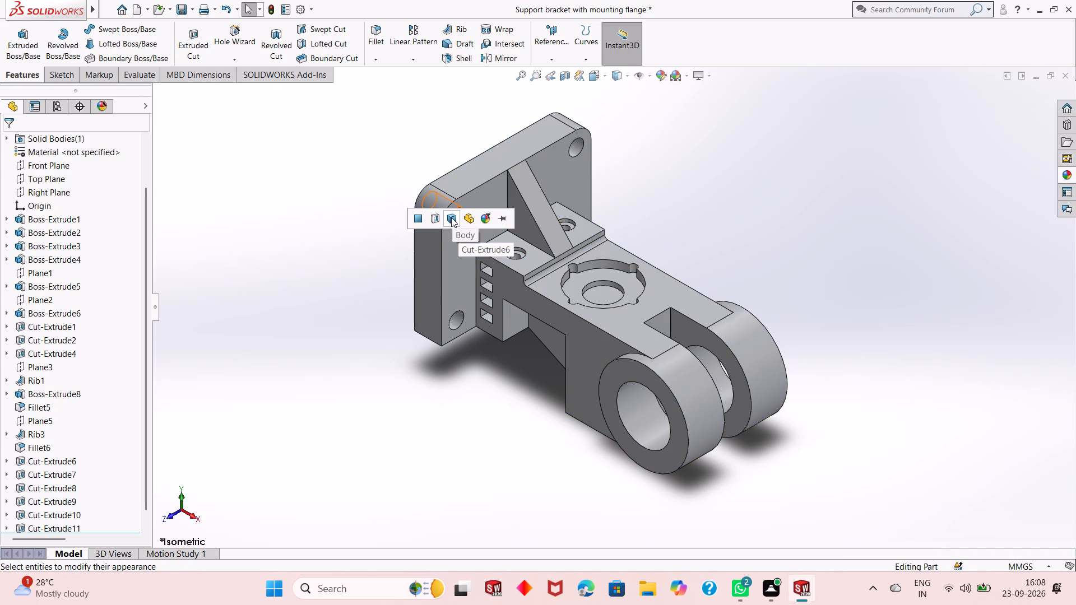
{"action": "left_click", "coordinate": [434, 217]}
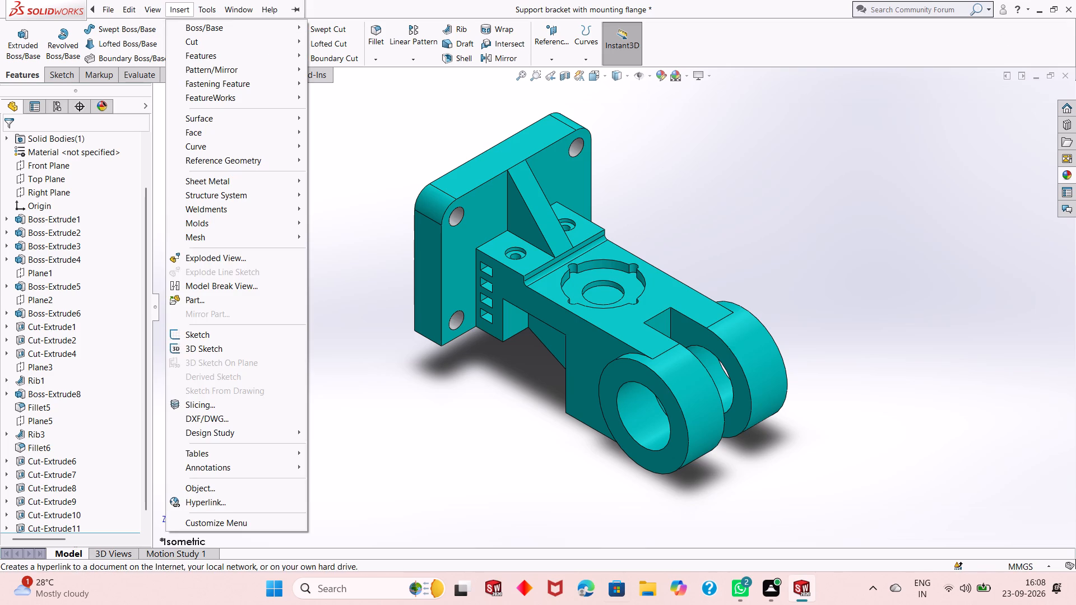
{"action": "left_click", "coordinate": [820, 284]}
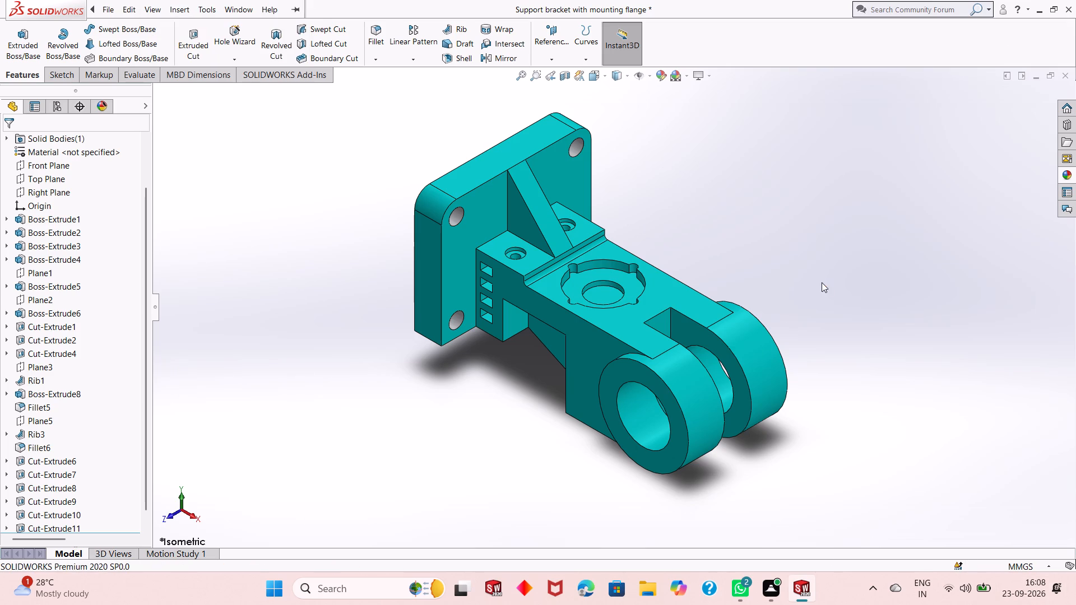
Apply polished aluminum to the cut feature of the small rectangular slots in the bracket's side.
{"action": "left_click", "coordinate": [1068, 177]}
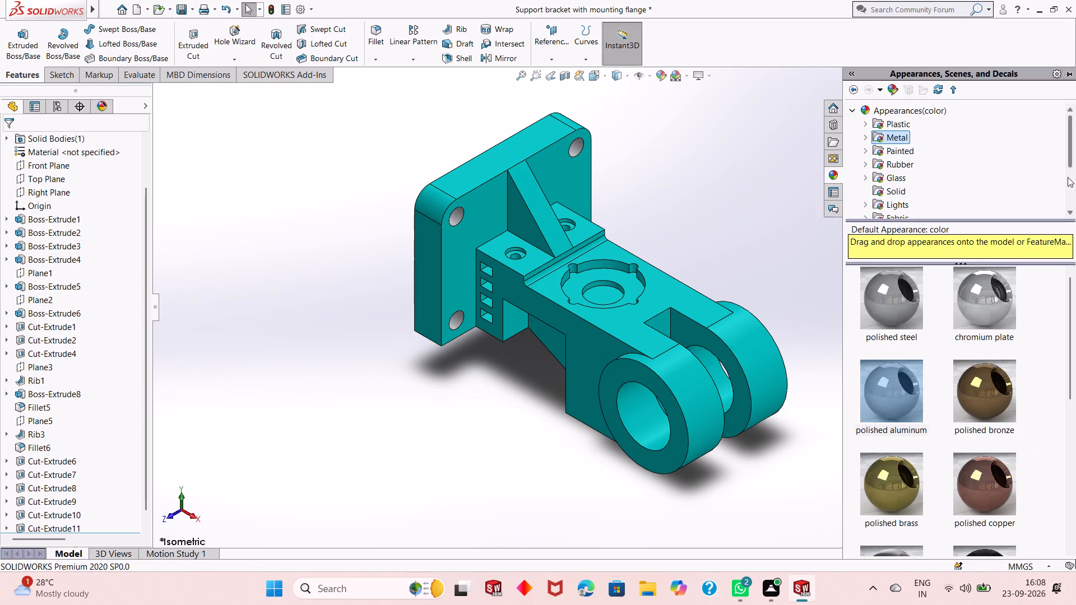
{"action": "left_click_drag", "start_coordinate": [908, 390], "coordinate": [679, 333]}
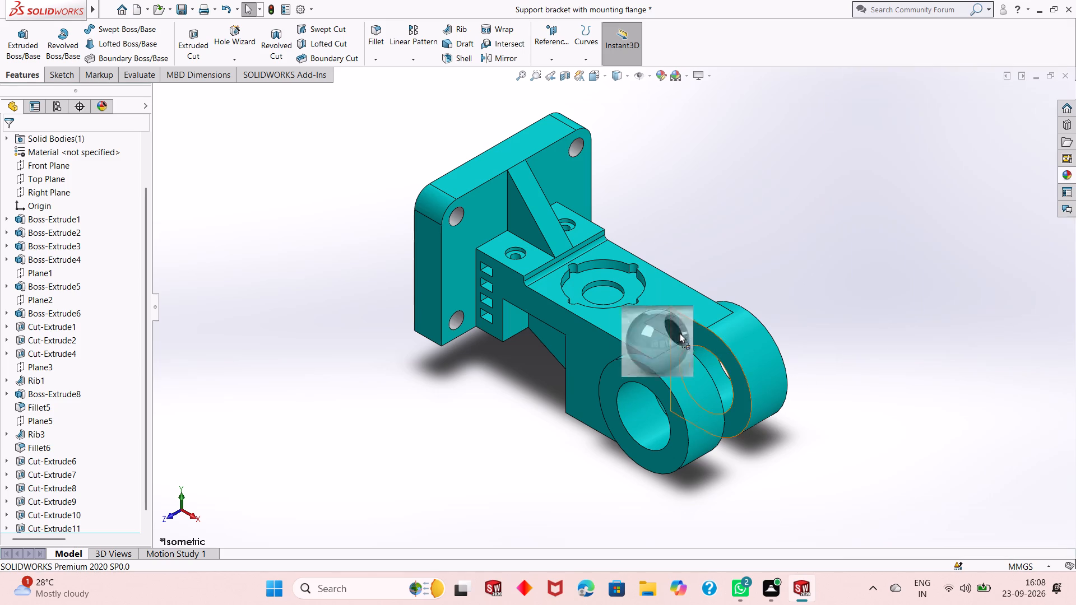
{"action": "left_click_drag", "start_coordinate": [679, 333], "coordinate": [491, 274]}
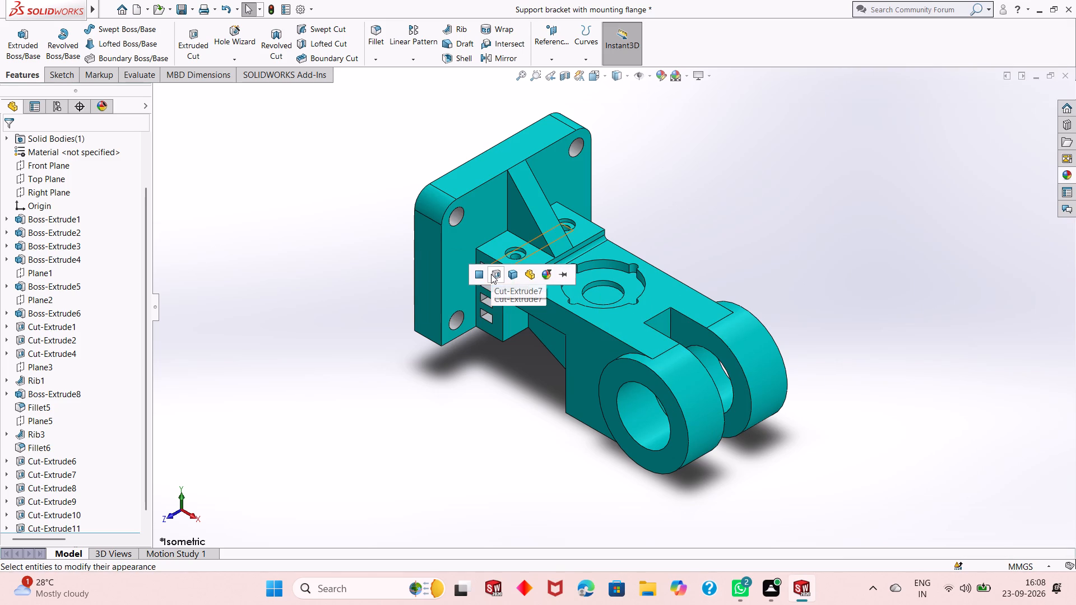
{"action": "left_click", "coordinate": [491, 274]}
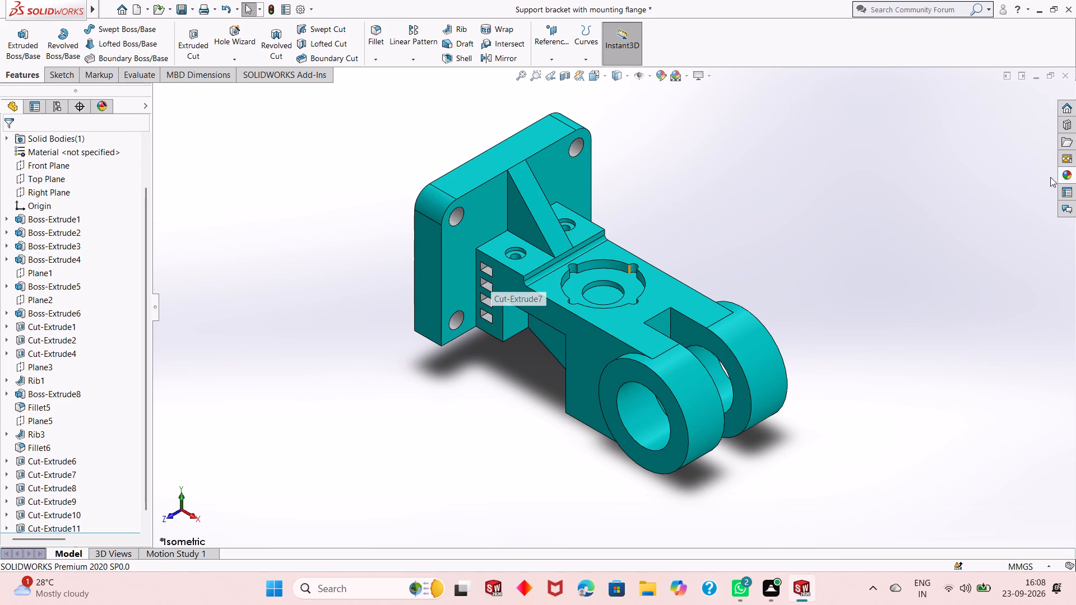
Apply polished aluminum to the bore through the two clevis lugs.
{"action": "left_click", "coordinate": [1073, 172]}
{"action": "left_click_drag", "start_coordinate": [909, 398], "coordinate": [650, 404]}
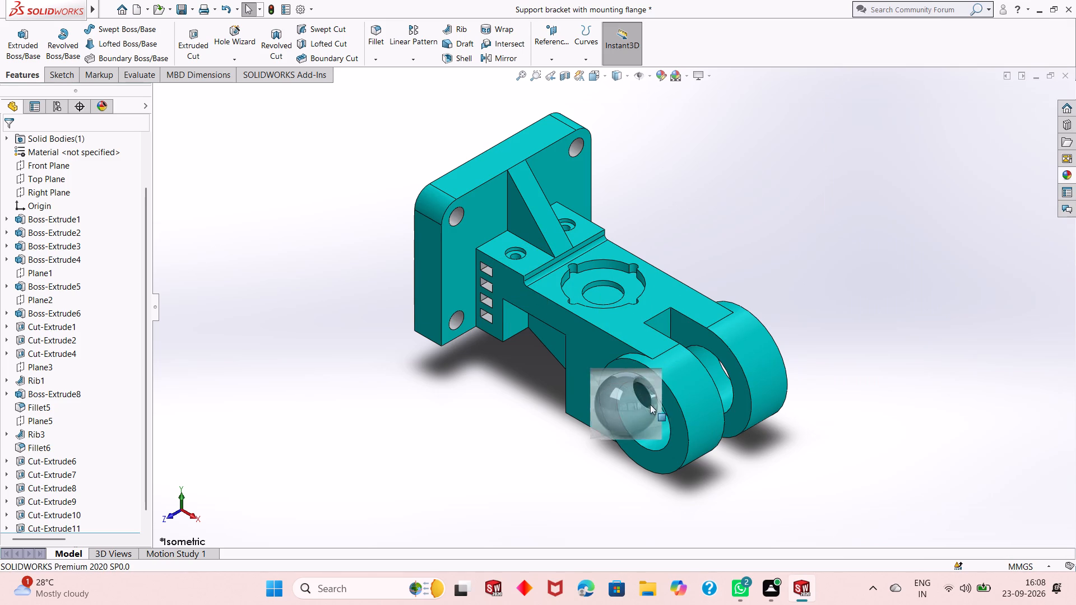
{"action": "left_click_drag", "start_coordinate": [650, 404], "coordinate": [640, 415]}
{"action": "left_click", "coordinate": [640, 415]}
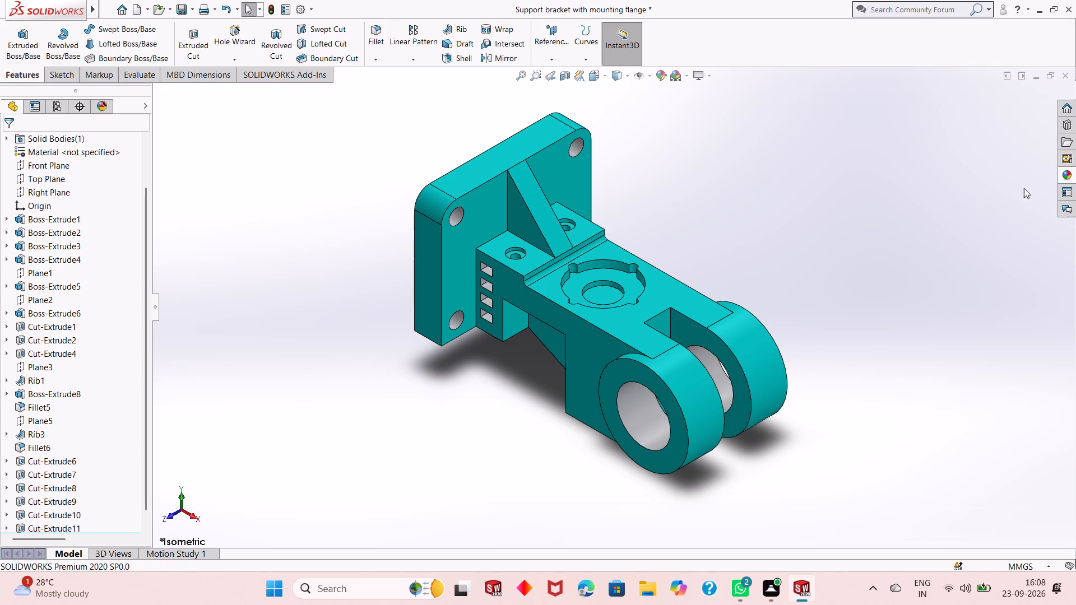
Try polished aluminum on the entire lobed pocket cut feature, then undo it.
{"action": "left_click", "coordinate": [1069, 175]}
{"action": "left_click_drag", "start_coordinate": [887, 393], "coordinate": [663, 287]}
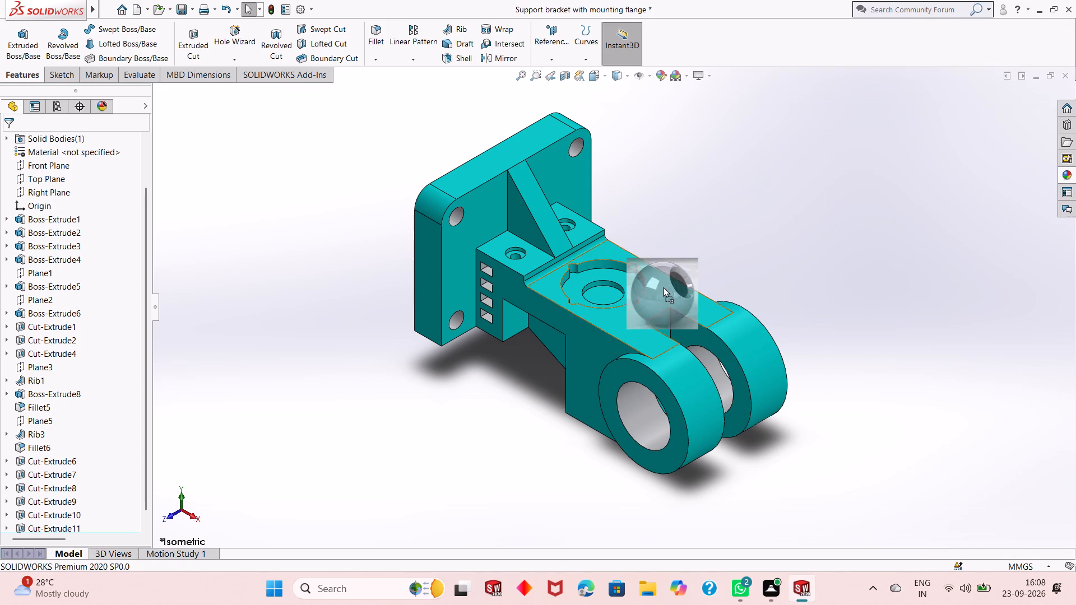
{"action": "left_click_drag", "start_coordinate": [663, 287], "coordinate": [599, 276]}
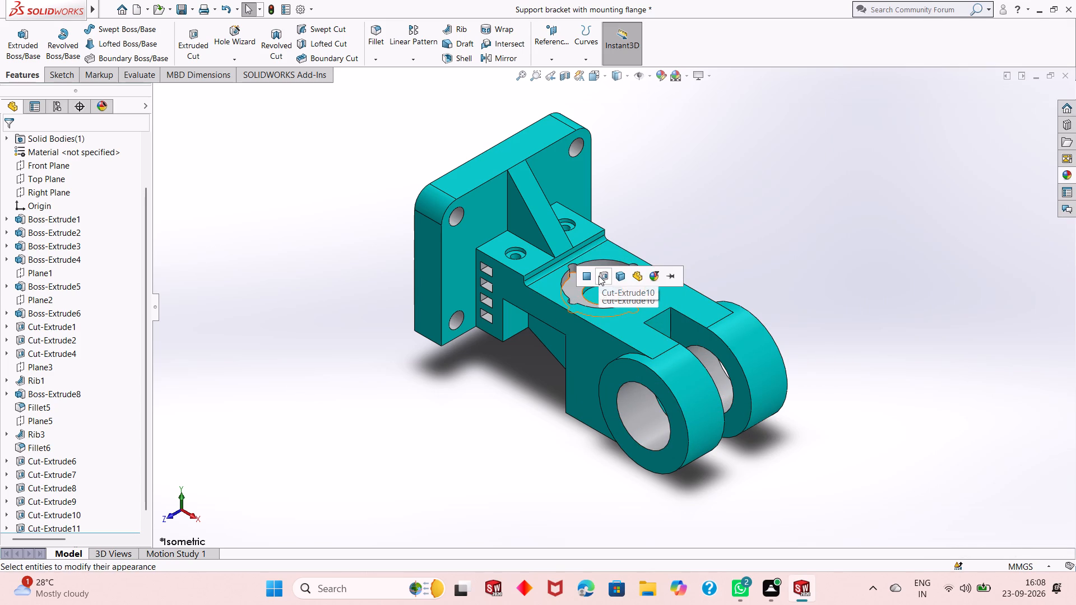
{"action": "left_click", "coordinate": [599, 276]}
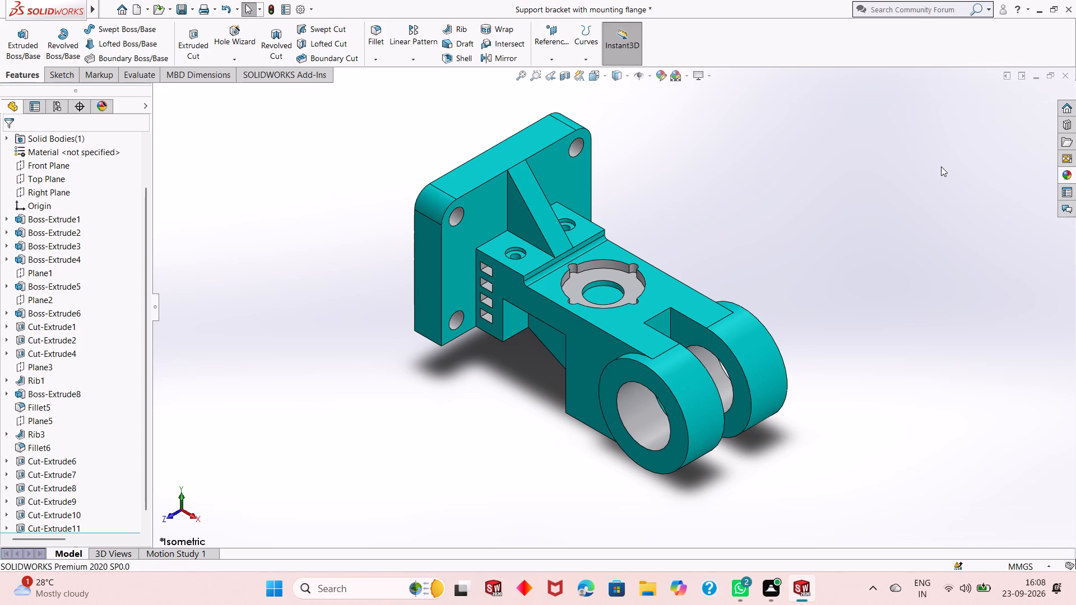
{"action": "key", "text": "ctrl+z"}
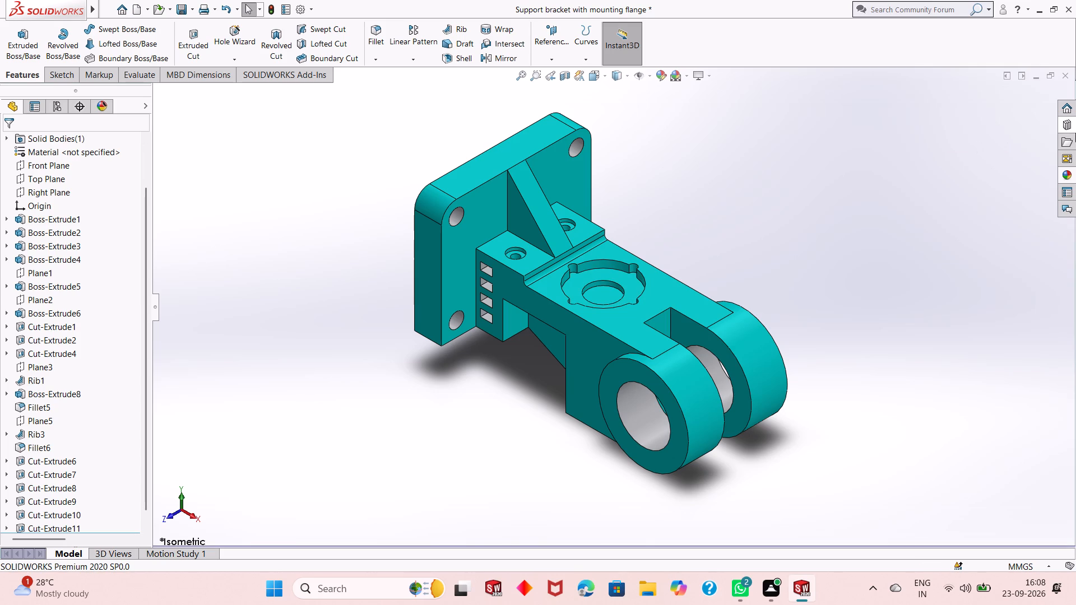
Apply polished aluminum to only the lobed pocket's rear arc wall face and the small lobe face at its clevis-side end.
{"action": "left_click", "coordinate": [1075, 175]}
{"action": "left_click_drag", "start_coordinate": [888, 393], "coordinate": [597, 266]}
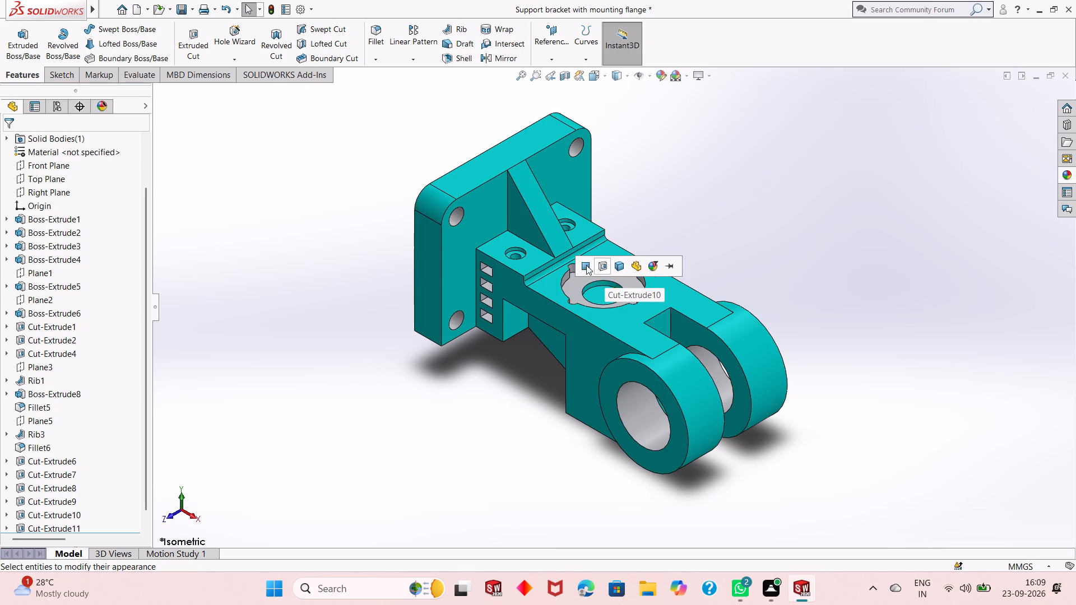
{"action": "left_click", "coordinate": [581, 267]}
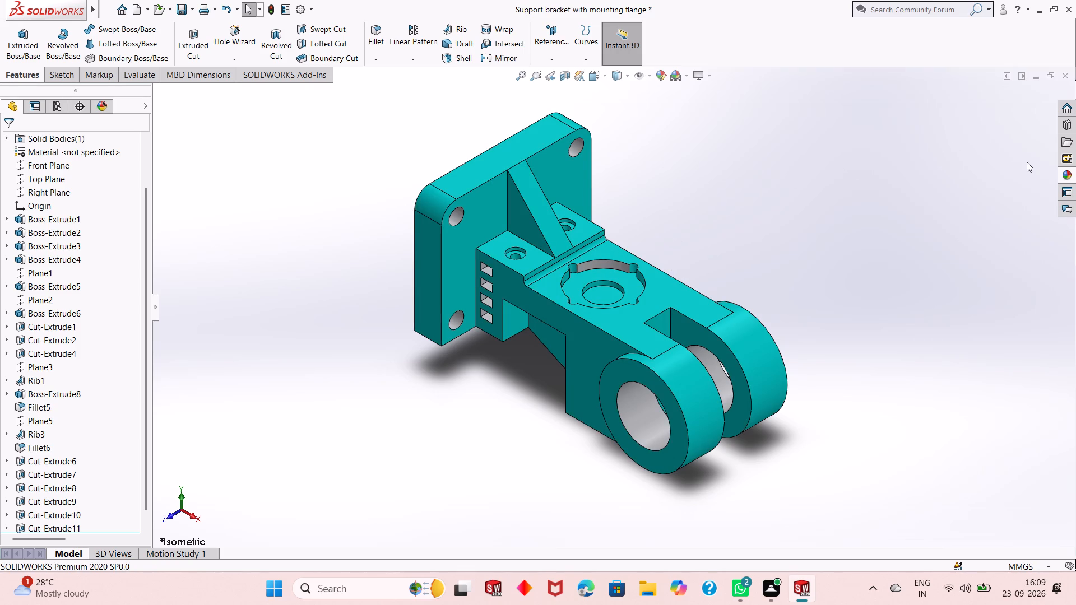
{"action": "left_click", "coordinate": [1073, 176]}
{"action": "left_click_drag", "start_coordinate": [898, 394], "coordinate": [620, 277]}
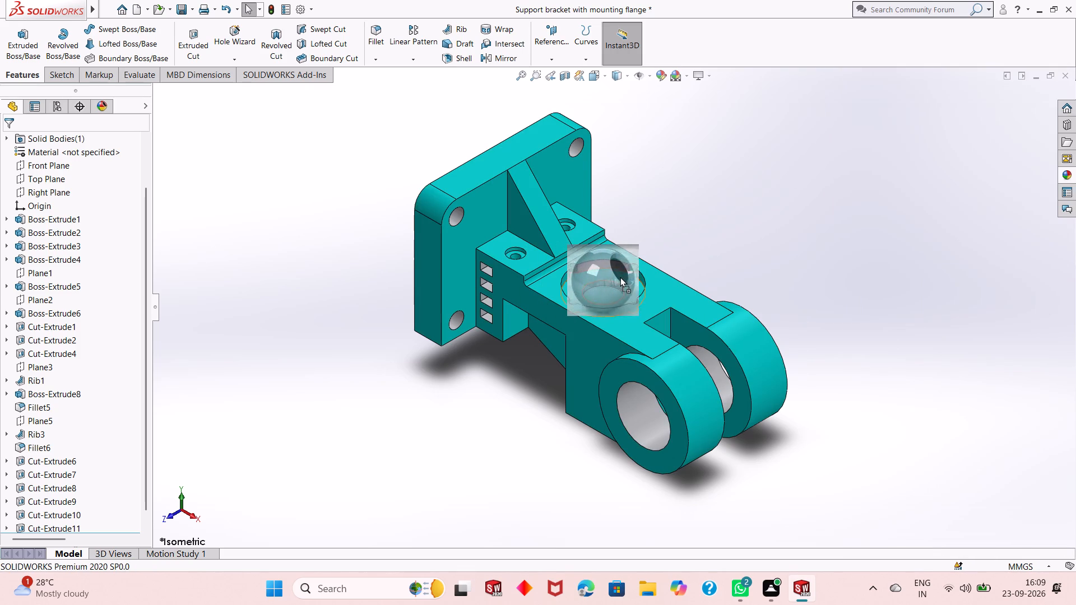
{"action": "left_click_drag", "start_coordinate": [620, 277], "coordinate": [633, 269]}
{"action": "left_click", "coordinate": [633, 269]}
Apply polished aluminum to the pocket's flange-side lobe face and the adjoining arc wall face nearer the slotted side.
{"action": "scroll", "coordinate": [636, 293], "scroll_direction": "down", "scroll_amount": 4}
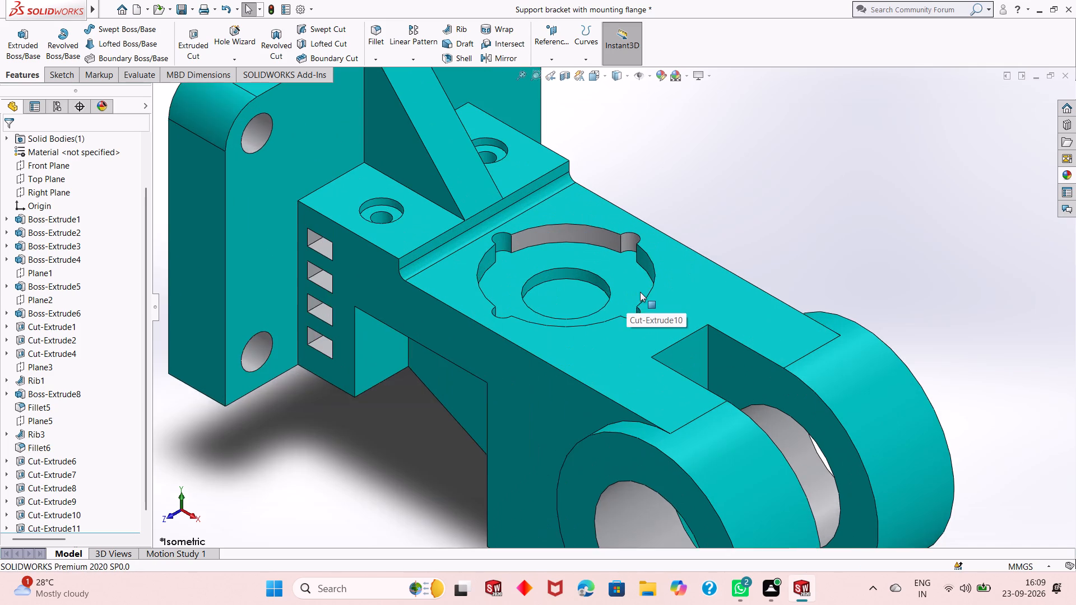
{"action": "scroll", "coordinate": [640, 292], "scroll_direction": "down", "scroll_amount": 1}
{"action": "left_click", "coordinate": [1067, 175]}
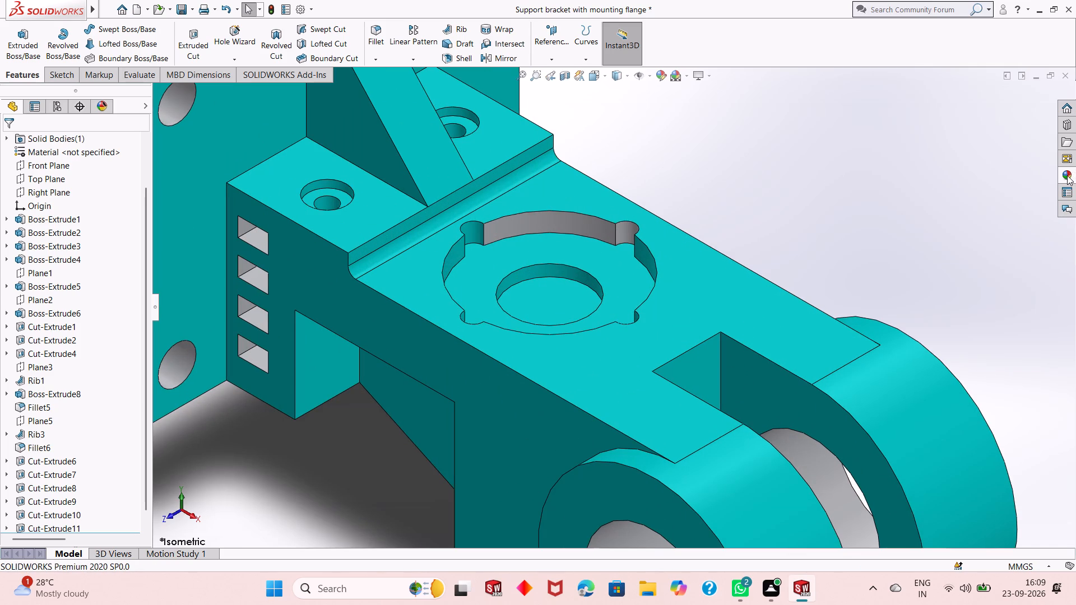
{"action": "left_click_drag", "start_coordinate": [911, 386], "coordinate": [489, 228]}
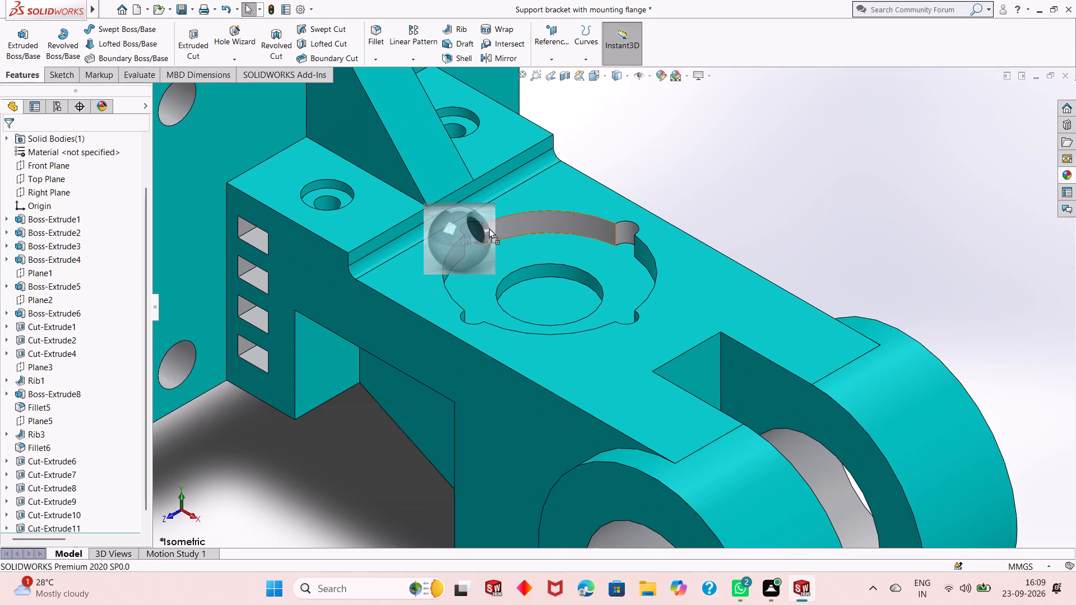
{"action": "left_click_drag", "start_coordinate": [489, 228], "coordinate": [479, 232]}
{"action": "left_click", "coordinate": [479, 232]}
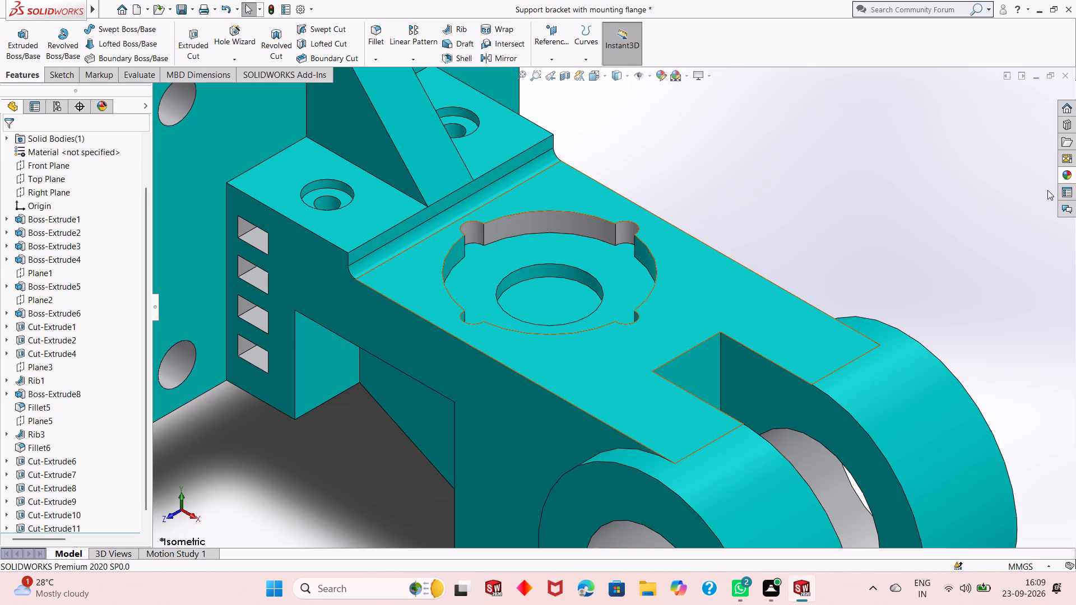
{"action": "left_click", "coordinate": [1061, 175]}
{"action": "left_click_drag", "start_coordinate": [914, 398], "coordinate": [451, 295]}
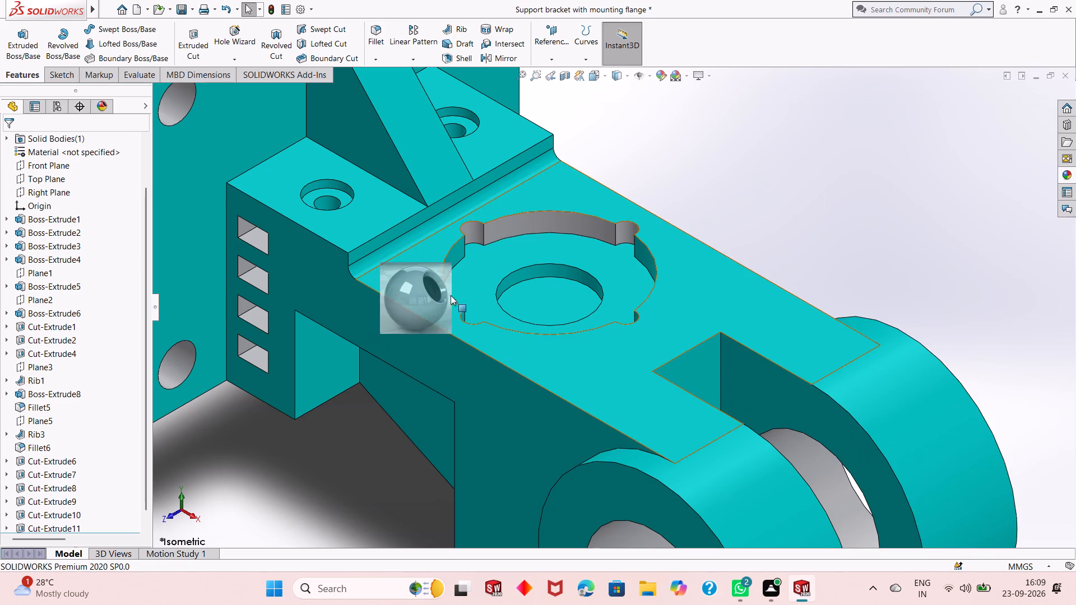
{"action": "left_click_drag", "start_coordinate": [451, 295], "coordinate": [459, 263]}
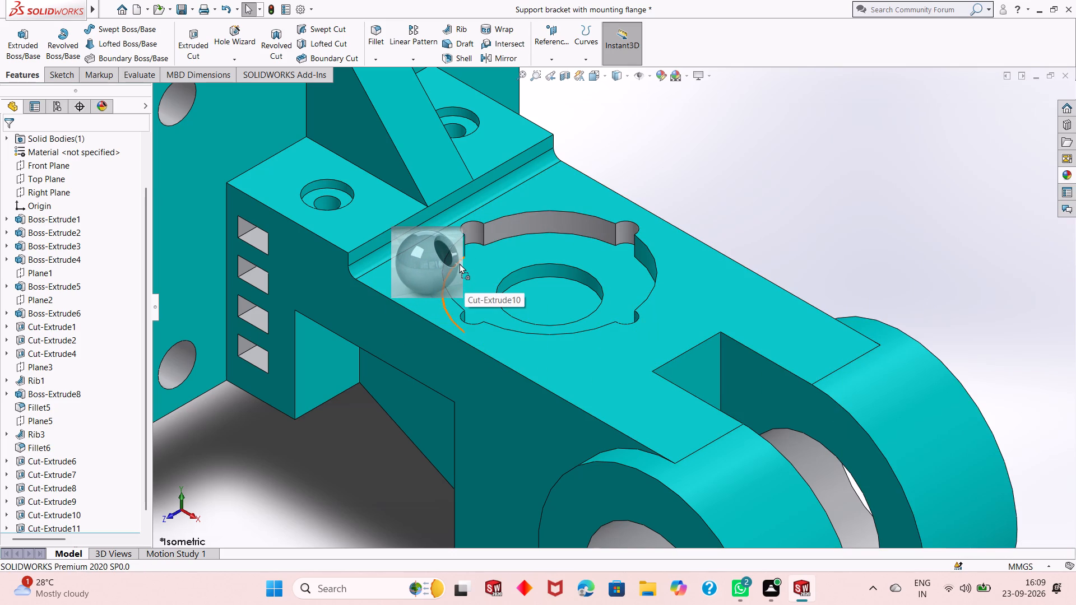
{"action": "left_click_drag", "start_coordinate": [459, 263], "coordinate": [456, 254]}
{"action": "left_click", "coordinate": [456, 254]}
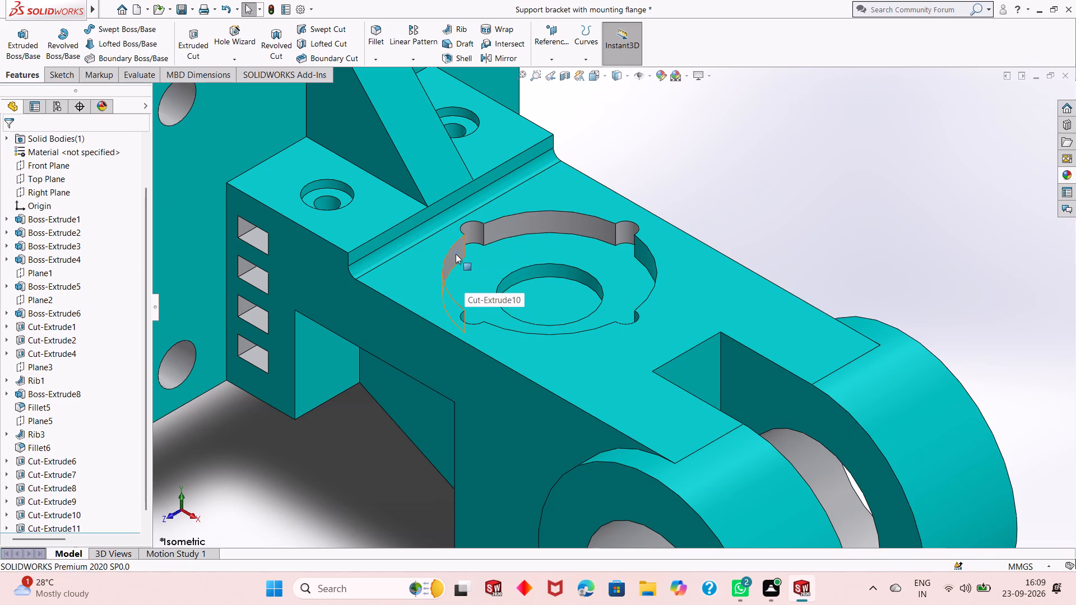
Apply polished aluminum to the lobed pocket's clevis-side arc wall face that adjoins the already polished rear lobe.
{"action": "middle_click_drag", "start_coordinate": [494, 296], "coordinate": [552, 215]}
{"action": "middle_click_drag", "start_coordinate": [565, 291], "coordinate": [689, 395]}
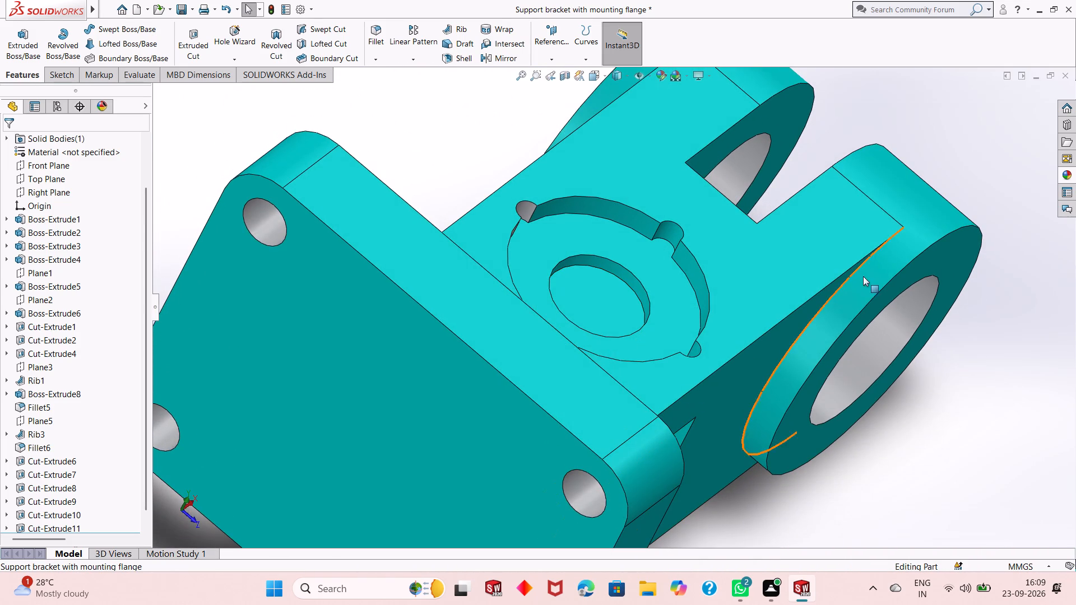
{"action": "left_click", "coordinate": [1059, 173]}
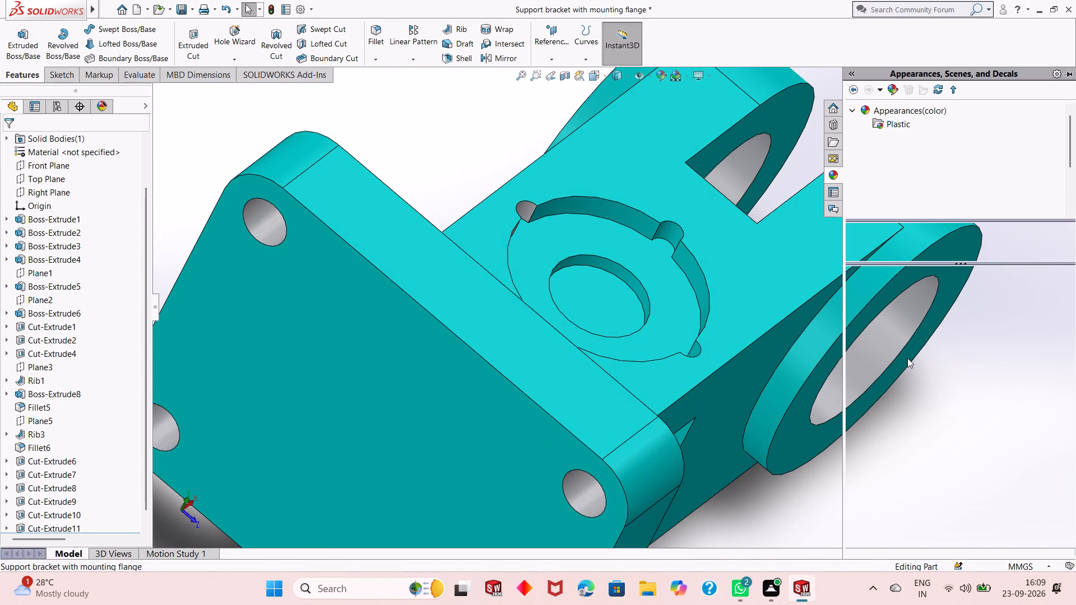
{"action": "left_click_drag", "start_coordinate": [901, 389], "coordinate": [613, 210]}
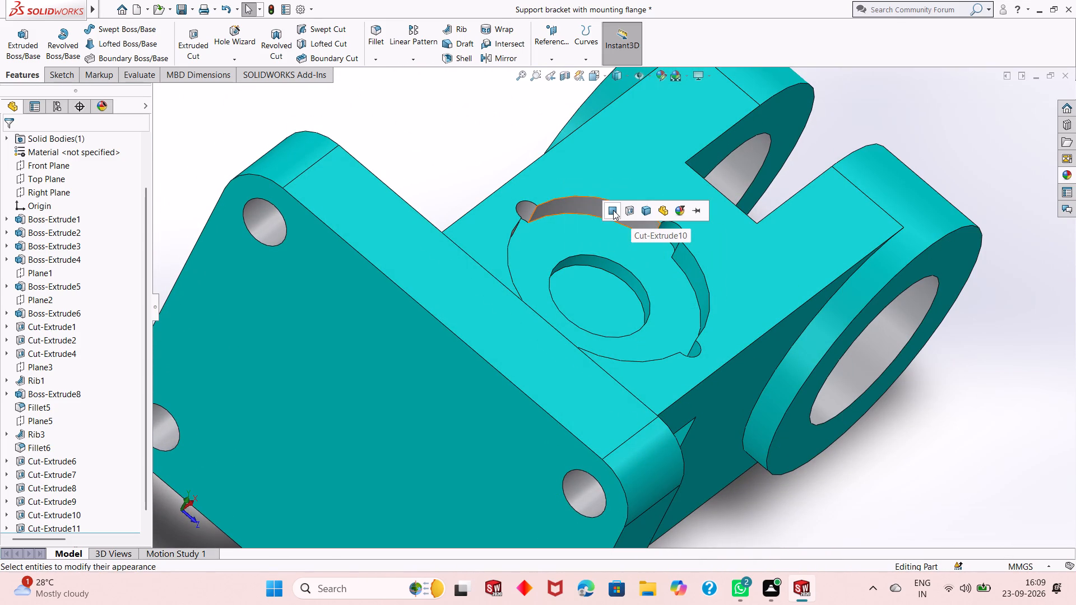
{"action": "left_click", "coordinate": [613, 210]}
Apply polished aluminum to the pocket's clevis-side lobe face and to the last cyan arc wall face adjoining it.
{"action": "scroll", "coordinate": [631, 248], "scroll_direction": "up", "scroll_amount": 1}
{"action": "middle_click_drag", "start_coordinate": [631, 248], "coordinate": [665, 284]}
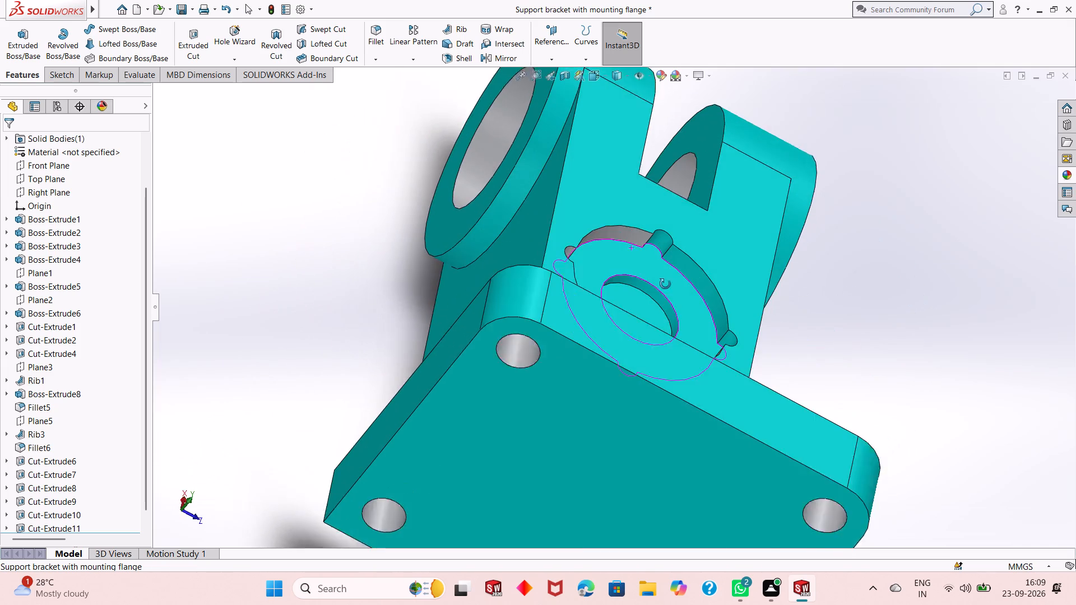
{"action": "middle_click_drag", "start_coordinate": [665, 284], "coordinate": [661, 298]}
{"action": "left_click", "coordinate": [1060, 171]}
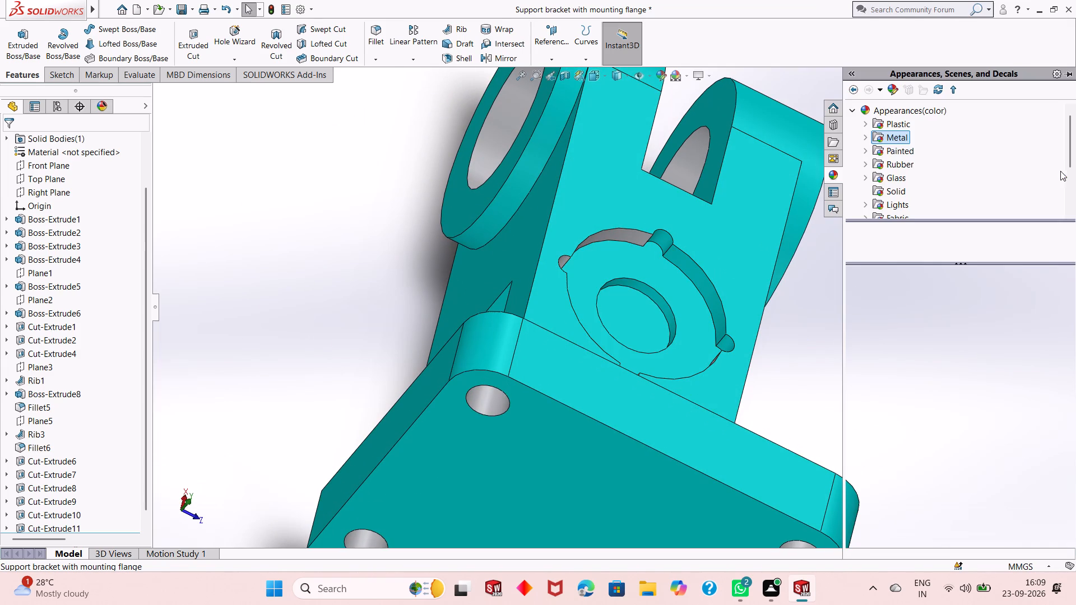
{"action": "left_click_drag", "start_coordinate": [887, 392], "coordinate": [653, 240]}
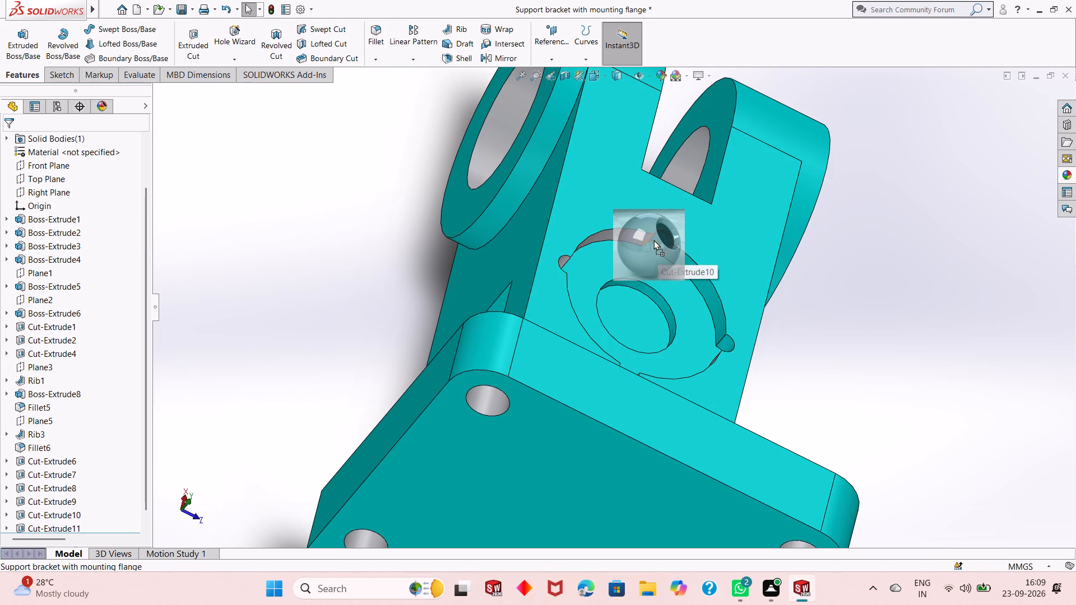
{"action": "left_click_drag", "start_coordinate": [653, 240], "coordinate": [658, 240]}
{"action": "left_click", "coordinate": [658, 240]}
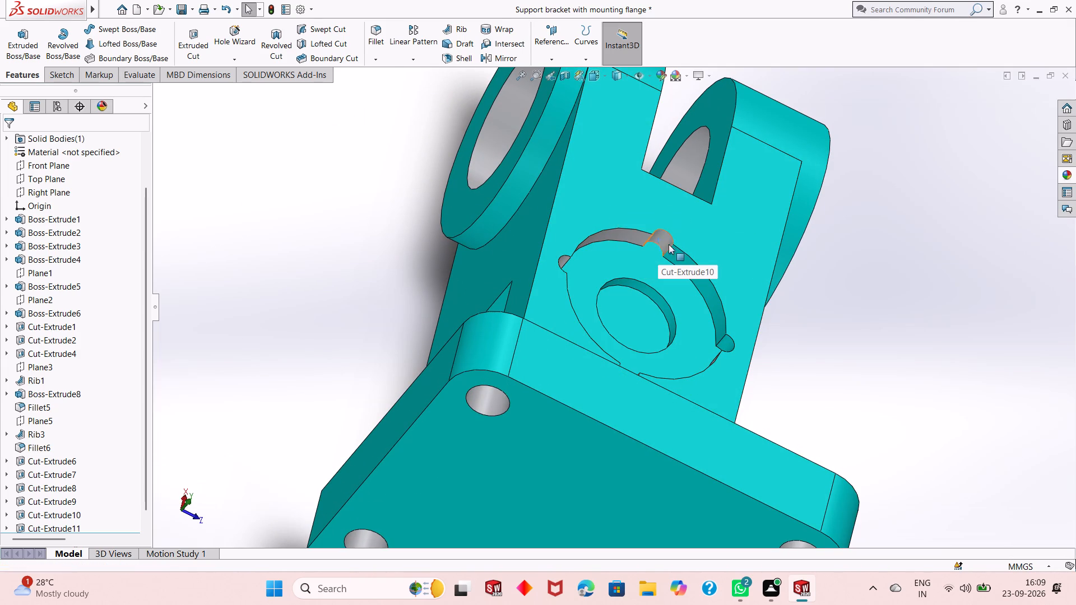
{"action": "left_click", "coordinate": [1069, 174]}
{"action": "left_click_drag", "start_coordinate": [901, 387], "coordinate": [704, 282]}
{"action": "left_click", "coordinate": [704, 281]}
Apply polished aluminum to the pocket's one remaining cyan lobe face, between two polished arc walls.
{"action": "middle_click_drag", "start_coordinate": [745, 320], "coordinate": [790, 243]}
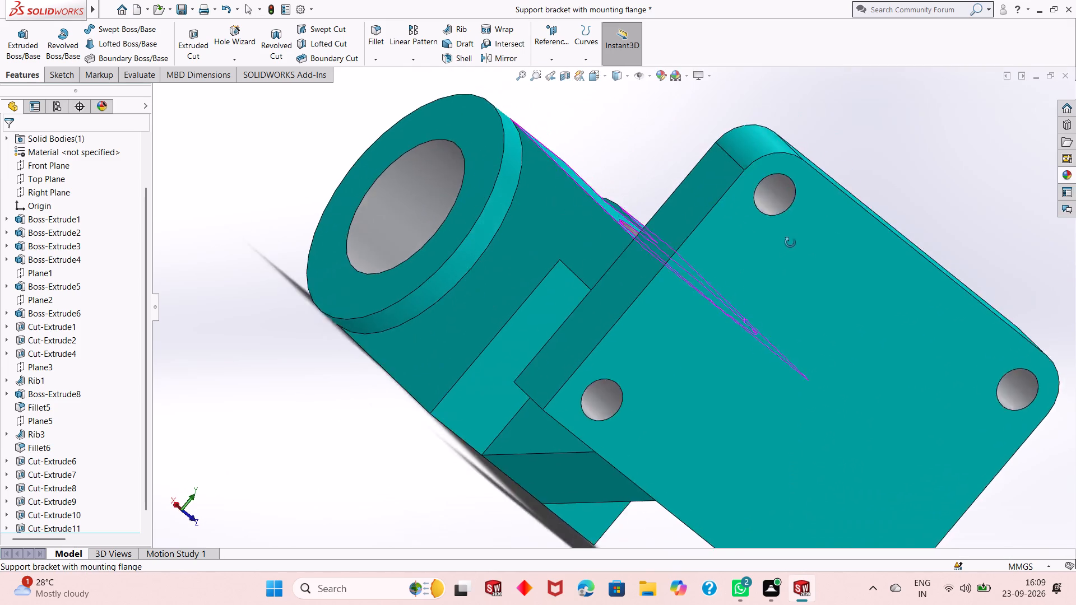
{"action": "middle_click_drag", "start_coordinate": [790, 243], "coordinate": [801, 383]}
{"action": "scroll", "coordinate": [801, 383], "scroll_direction": "up", "scroll_amount": 2}
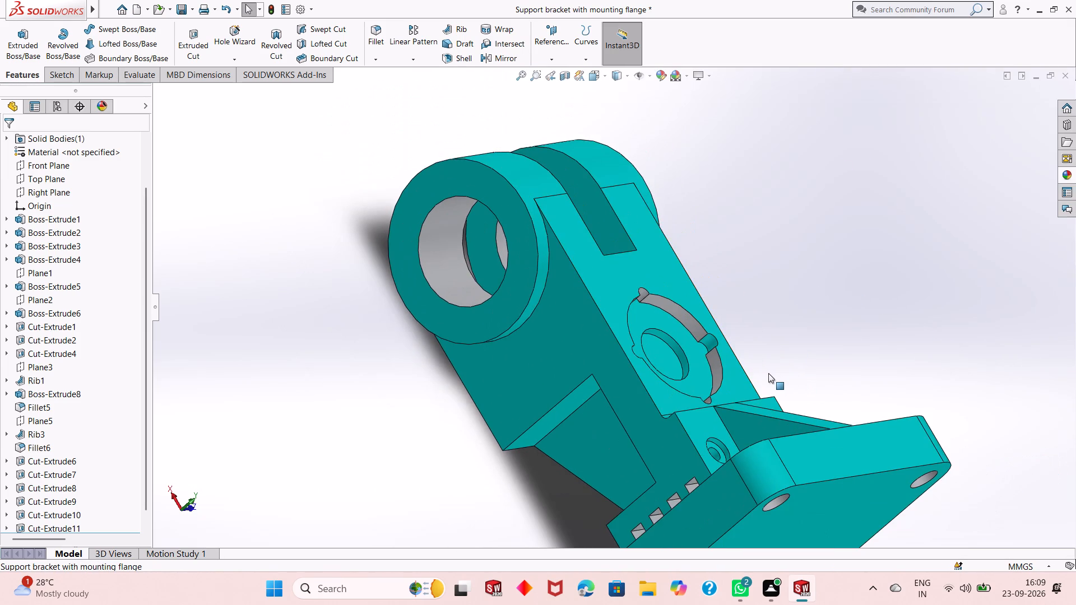
{"action": "middle_click_drag", "start_coordinate": [766, 372], "coordinate": [760, 394]}
{"action": "scroll", "coordinate": [748, 376], "scroll_direction": "down", "scroll_amount": 4}
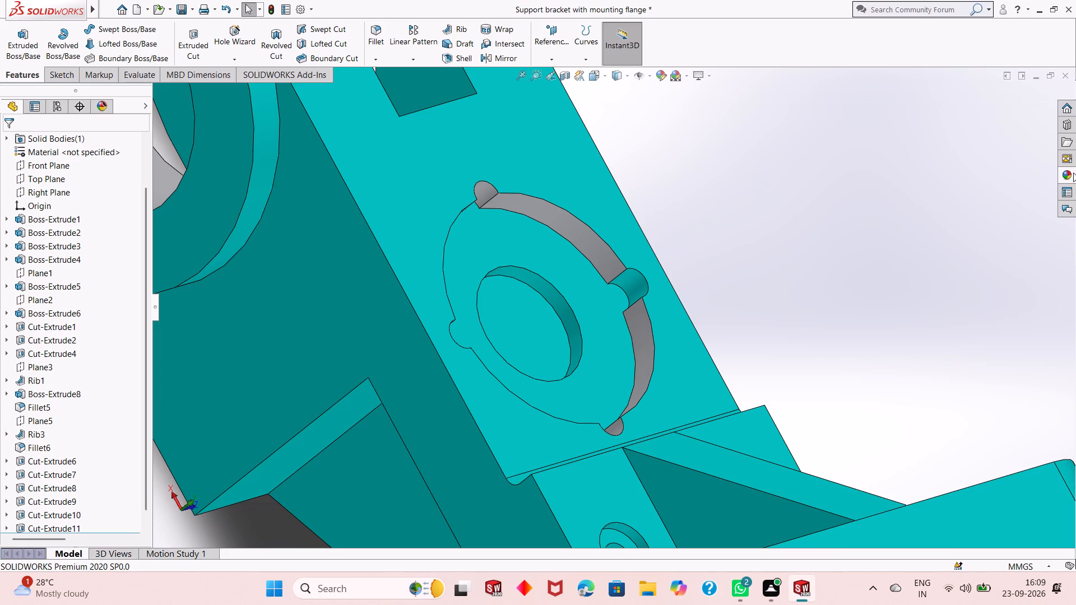
{"action": "left_click", "coordinate": [1070, 176]}
{"action": "left_click_drag", "start_coordinate": [887, 390], "coordinate": [650, 287]}
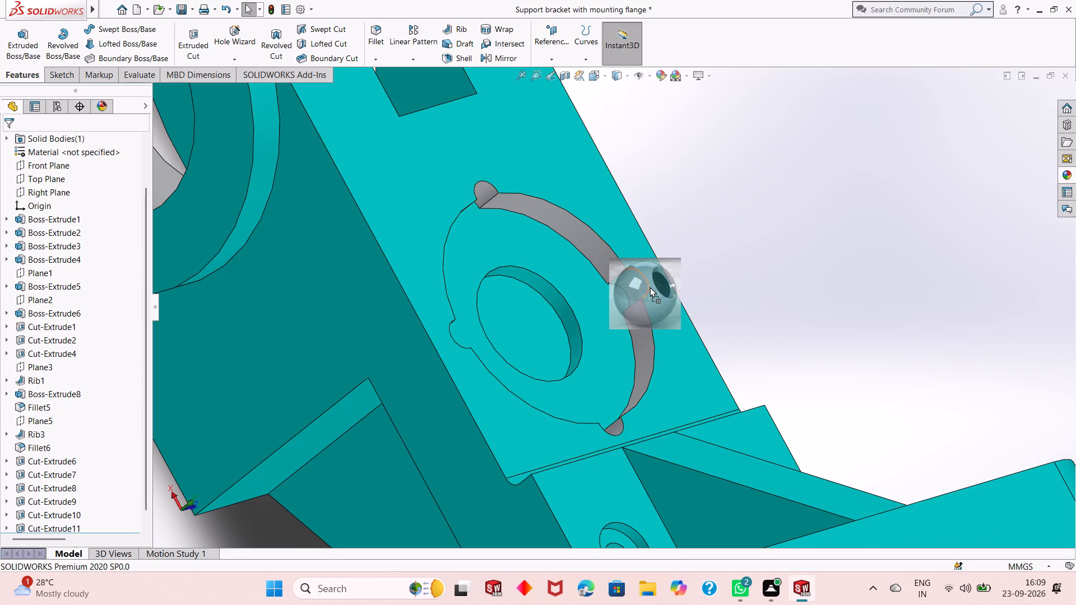
{"action": "left_click_drag", "start_coordinate": [650, 287], "coordinate": [629, 282]}
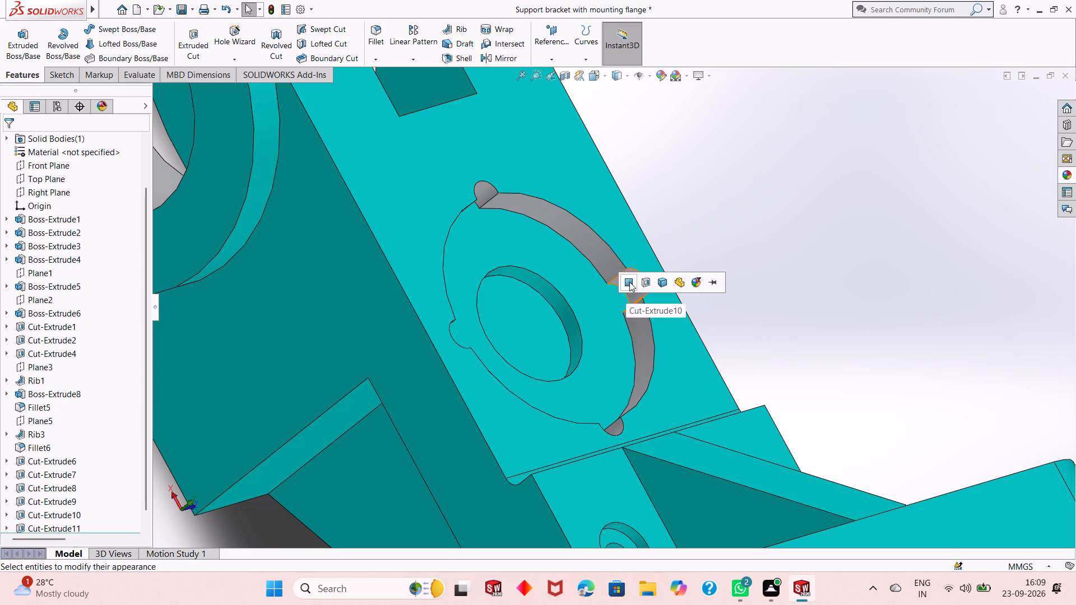
{"action": "left_click", "coordinate": [629, 282]}
Examine the bracket and the lobed pocket's wall finish from several angles.
{"action": "middle_click_drag", "start_coordinate": [679, 307], "coordinate": [483, 198]}
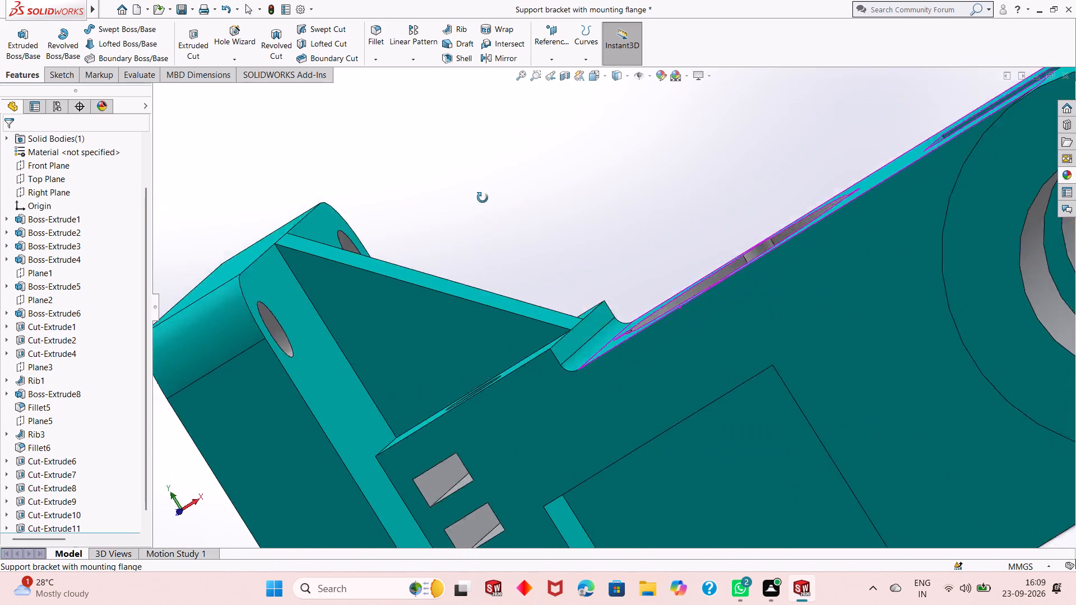
{"action": "middle_click_drag", "start_coordinate": [483, 198], "coordinate": [509, 337]}
{"action": "scroll", "coordinate": [509, 337], "scroll_direction": "up", "scroll_amount": 3}
{"action": "middle_click_drag", "start_coordinate": [472, 306], "coordinate": [555, 182]}
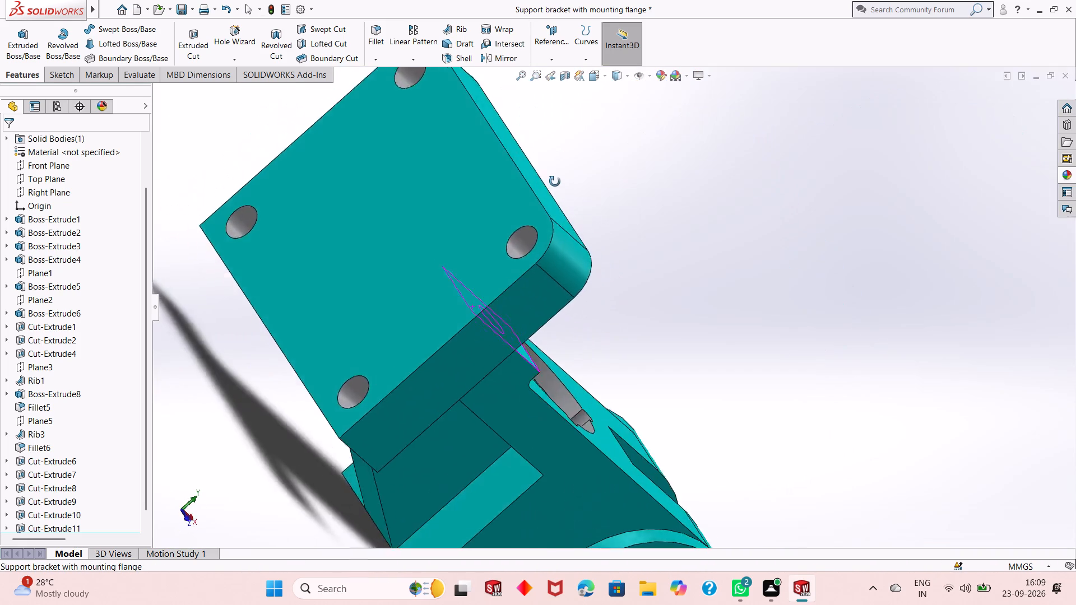
{"action": "middle_click_drag", "start_coordinate": [555, 182], "coordinate": [515, 163]}
{"action": "scroll", "coordinate": [457, 254], "scroll_direction": "up", "scroll_amount": 2}
{"action": "scroll", "coordinate": [681, 394], "scroll_direction": "up", "scroll_amount": 1}
{"action": "middle_click_drag", "start_coordinate": [681, 395], "coordinate": [604, 235]}
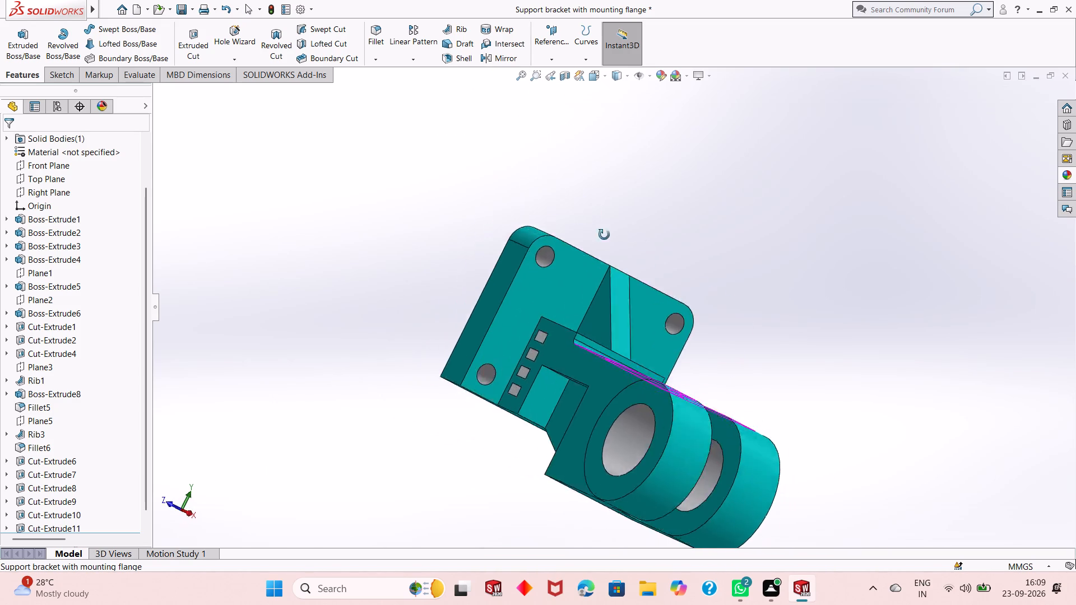
{"action": "middle_click_drag", "start_coordinate": [604, 235], "coordinate": [613, 455]}
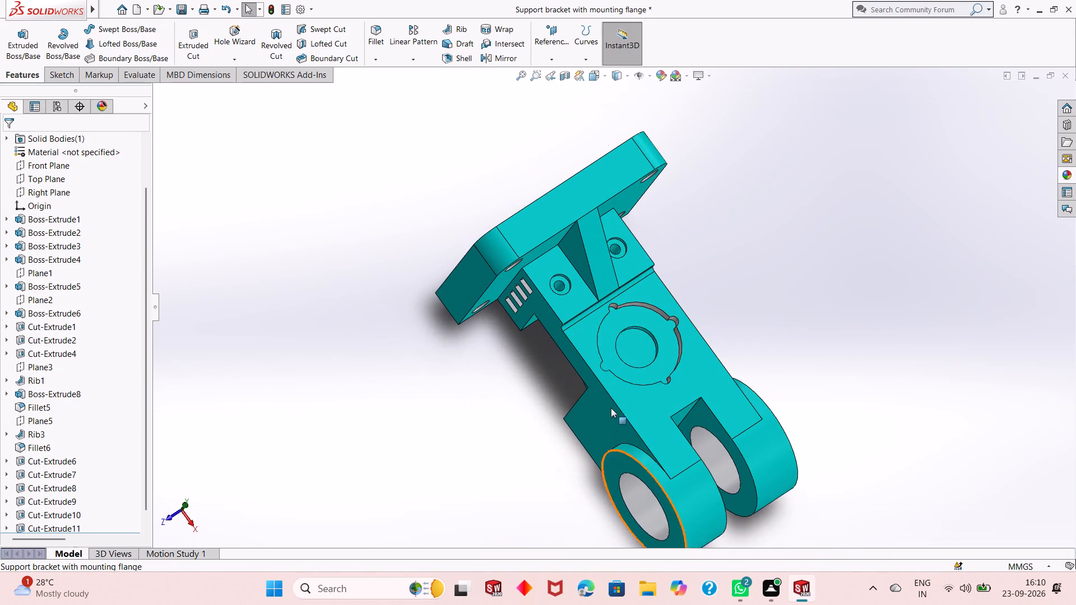
{"action": "scroll", "coordinate": [657, 338], "scroll_direction": "down", "scroll_amount": 1}
{"action": "middle_click_drag", "start_coordinate": [684, 381], "coordinate": [674, 319]}
{"action": "scroll", "coordinate": [684, 381], "scroll_direction": "up", "scroll_amount": 1}
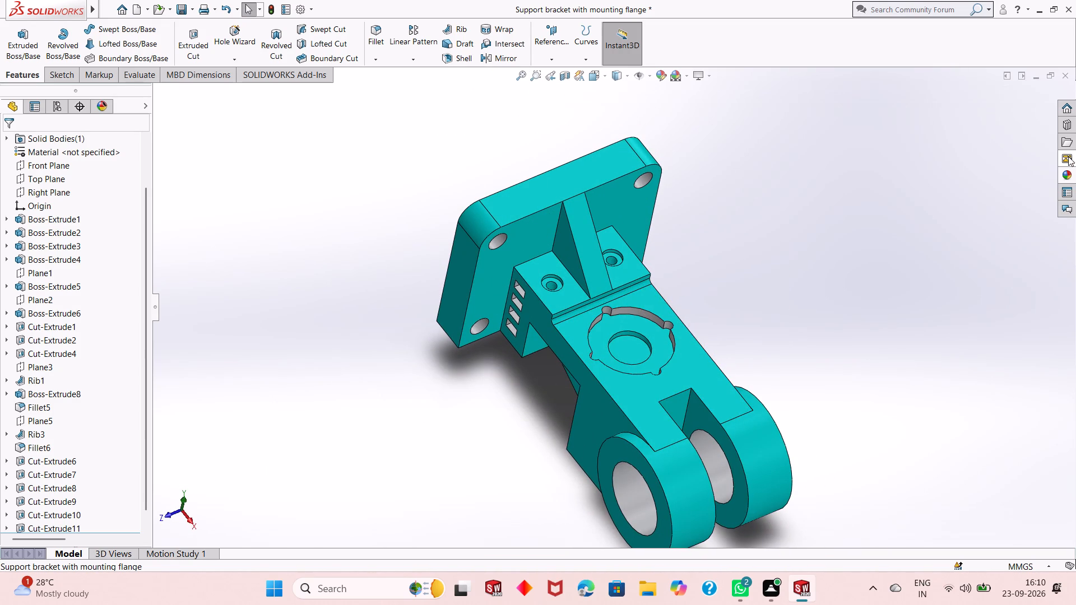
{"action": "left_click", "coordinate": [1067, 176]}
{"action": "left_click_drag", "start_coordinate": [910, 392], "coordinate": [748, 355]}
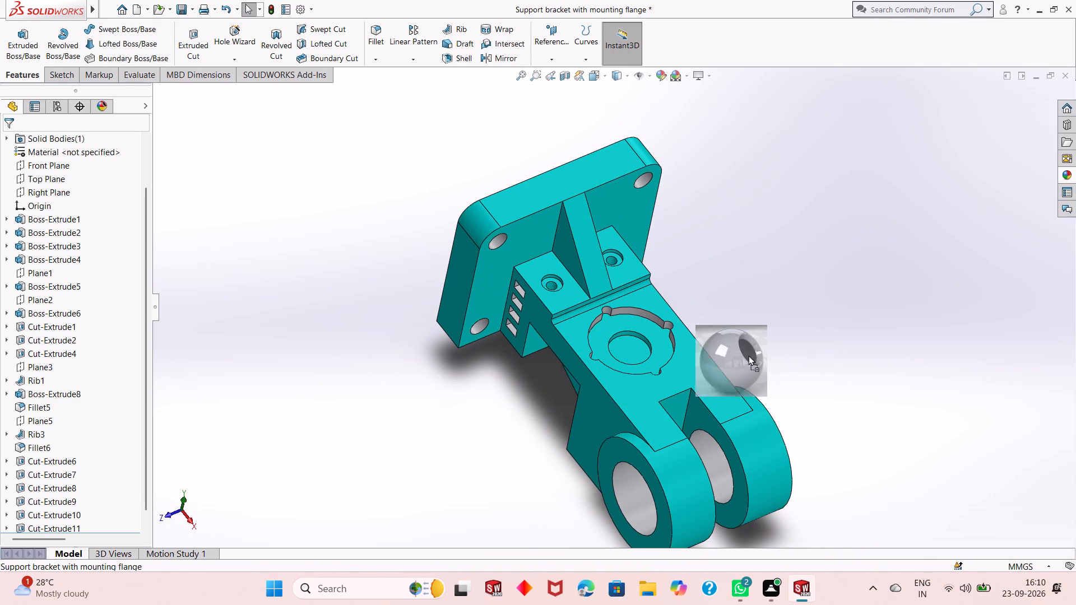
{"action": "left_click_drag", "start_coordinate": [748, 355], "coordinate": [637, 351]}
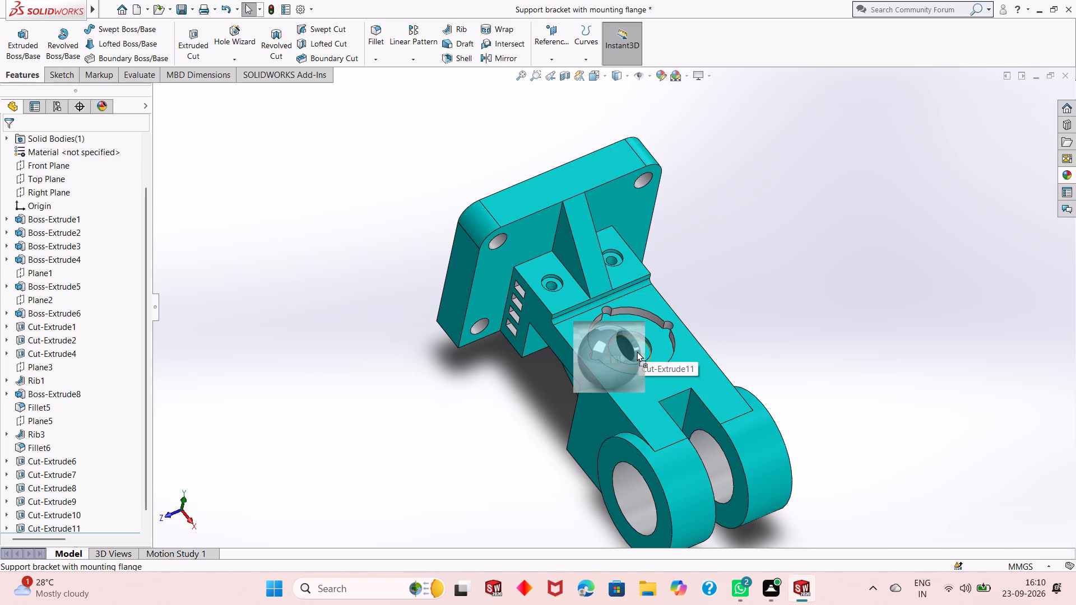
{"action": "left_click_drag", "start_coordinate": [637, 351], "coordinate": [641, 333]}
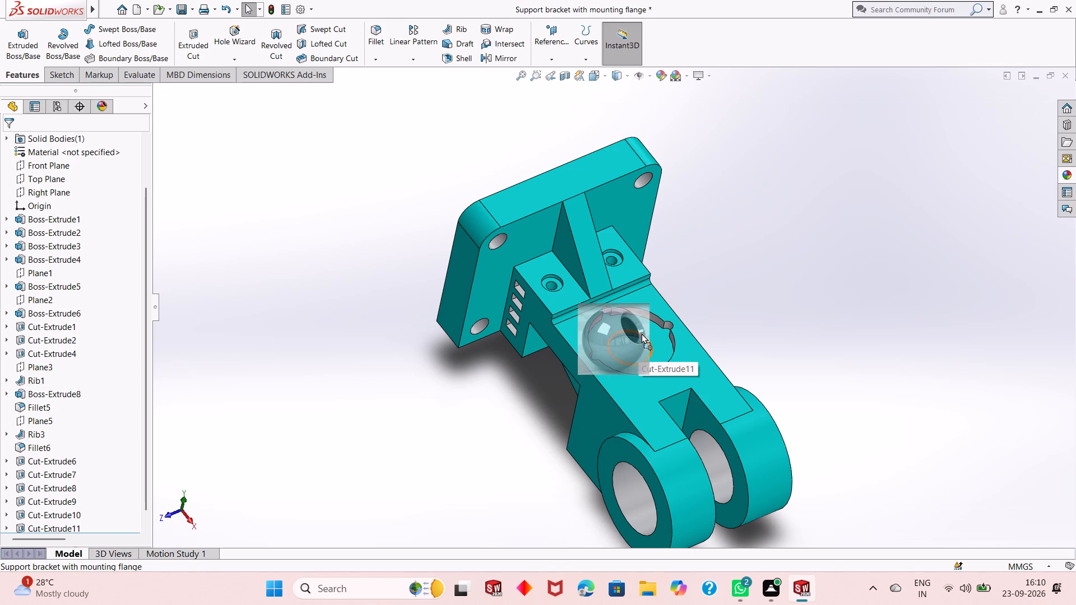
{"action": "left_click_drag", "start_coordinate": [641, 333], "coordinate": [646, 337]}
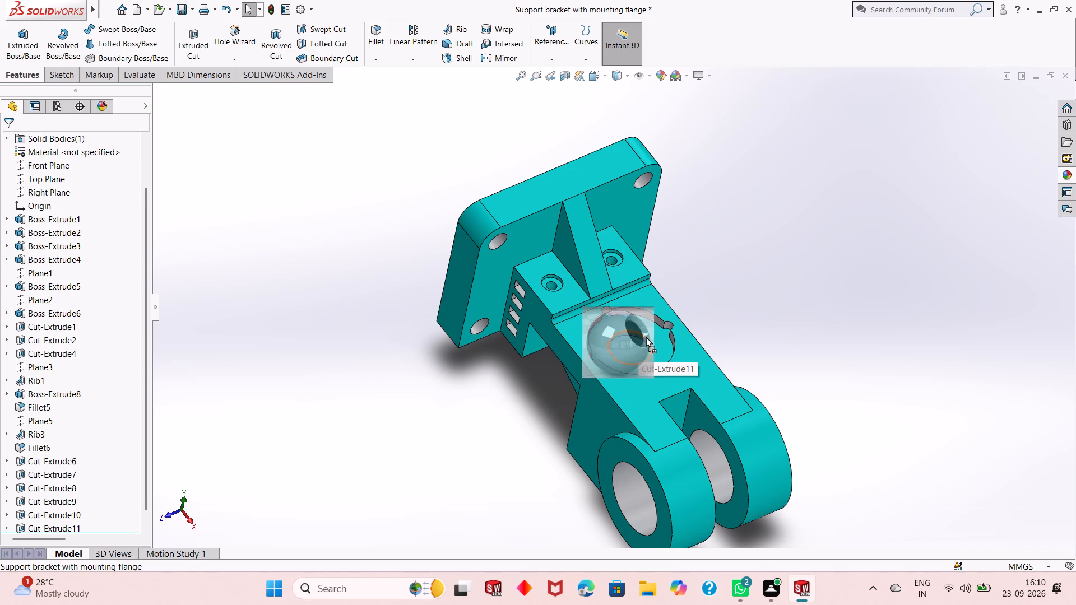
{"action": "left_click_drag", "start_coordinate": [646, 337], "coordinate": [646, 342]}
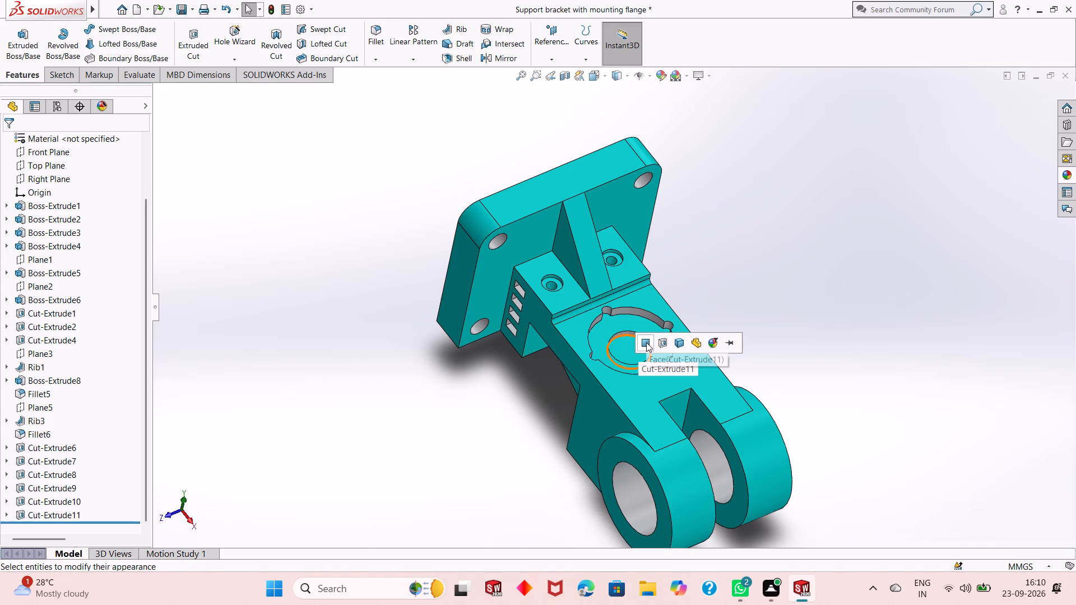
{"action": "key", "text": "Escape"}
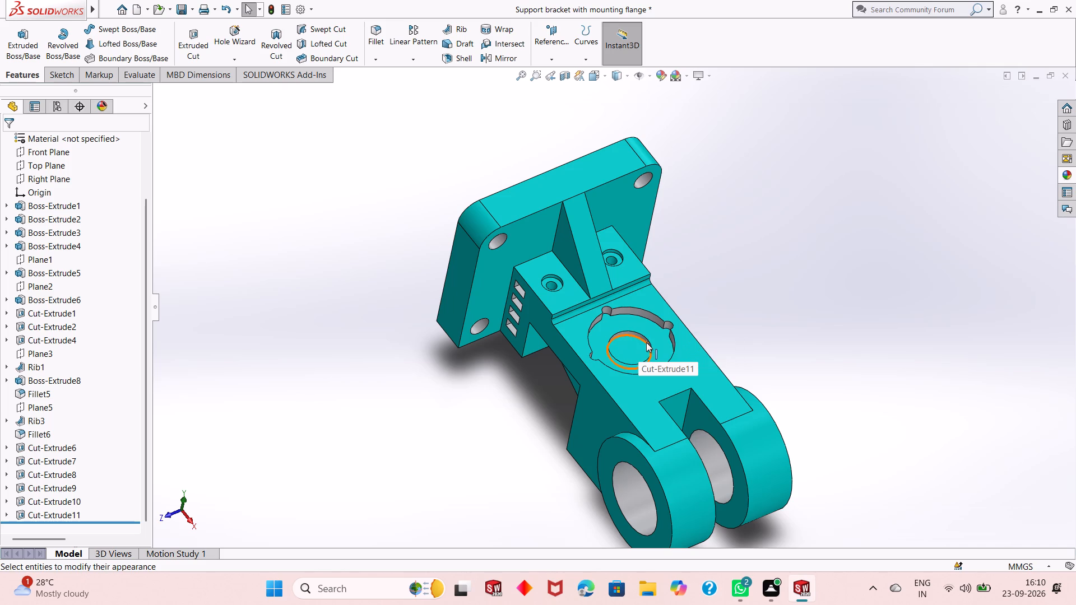
Apply polished aluminum to the wall face of the circular recess at the centre of the lobed pocket.
{"action": "scroll", "coordinate": [646, 342], "scroll_direction": "down", "scroll_amount": 6}
{"action": "key", "text": "Escape"}
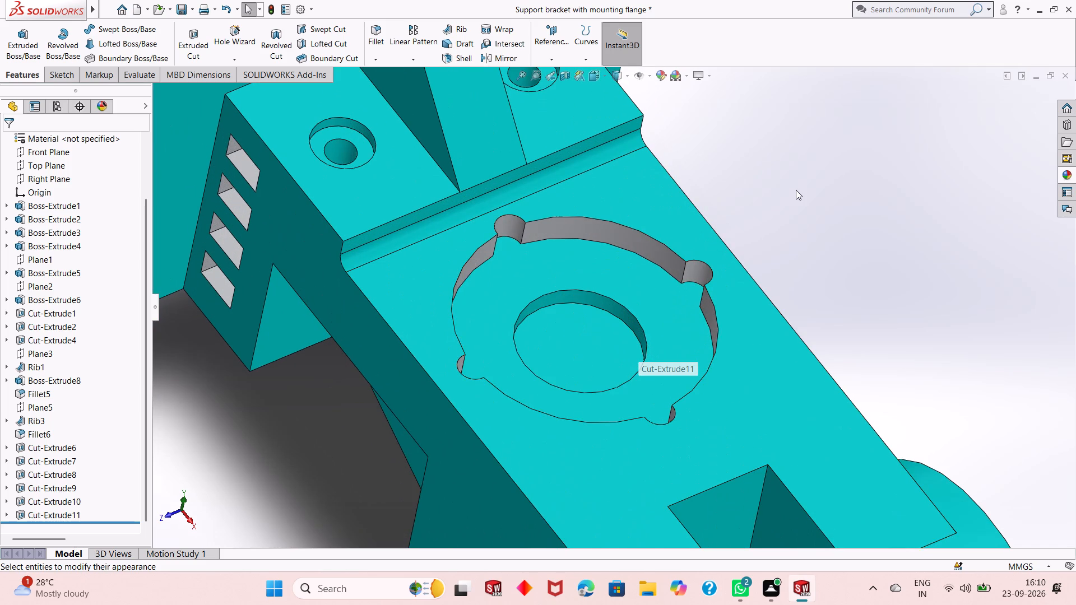
{"action": "left_click", "coordinate": [1070, 176]}
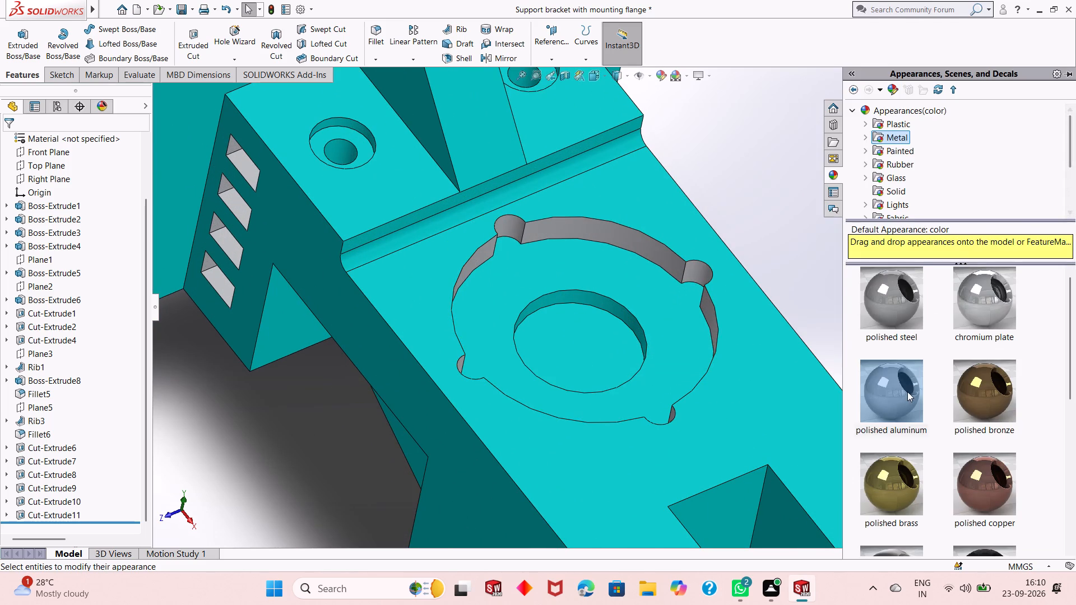
{"action": "left_click_drag", "start_coordinate": [907, 392], "coordinate": [572, 299]}
{"action": "left_click", "coordinate": [572, 299]}
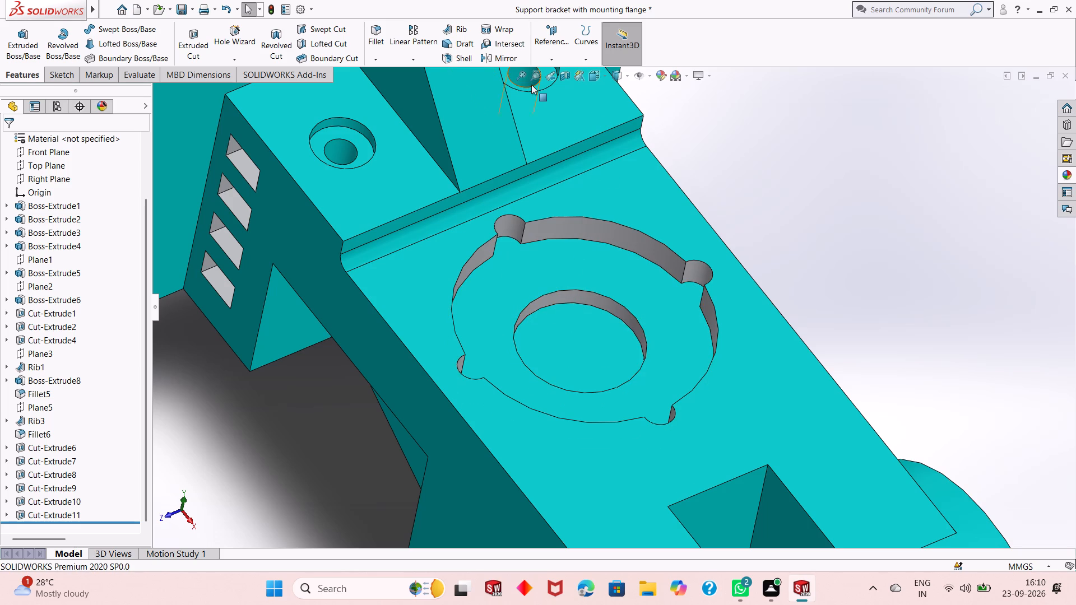
Apply polished aluminum to the counterbore wall faces of the two holes on either side of the top rib.
{"action": "scroll", "coordinate": [600, 327], "scroll_direction": "up", "scroll_amount": 2}
{"action": "middle_click_drag", "start_coordinate": [646, 348], "coordinate": [646, 348]}
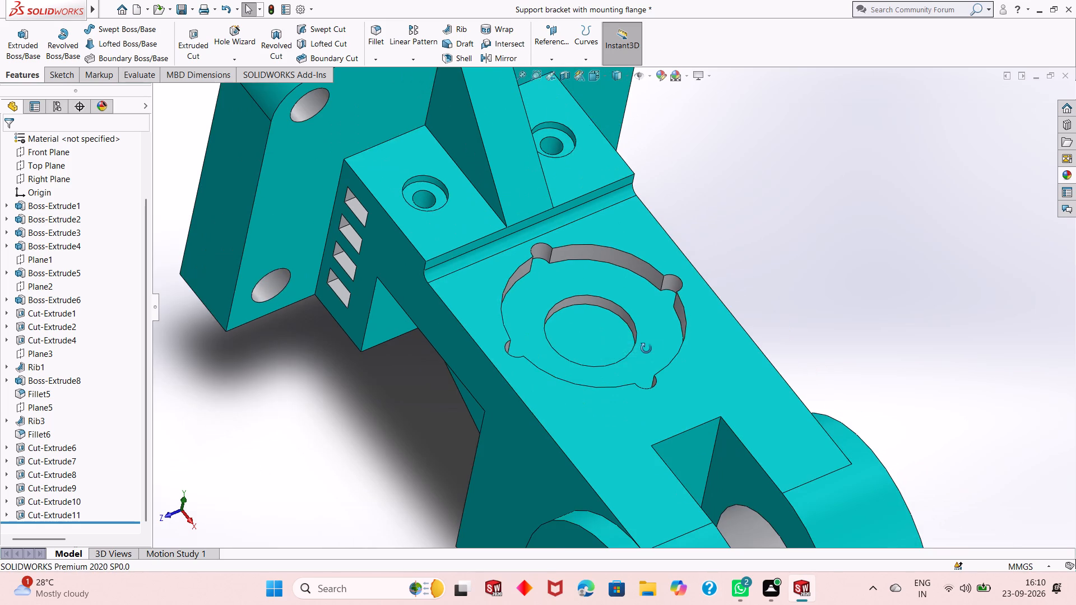
{"action": "middle_click_drag", "start_coordinate": [646, 348], "coordinate": [644, 317]}
{"action": "scroll", "coordinate": [643, 319], "scroll_direction": "up", "scroll_amount": 2}
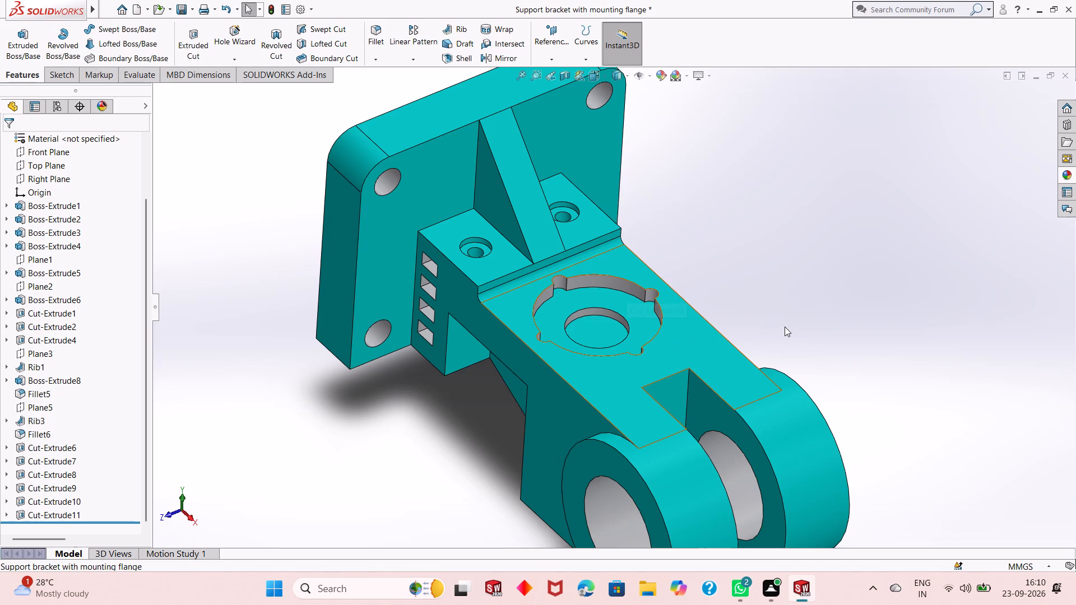
{"action": "scroll", "coordinate": [626, 364], "scroll_direction": "up", "scroll_amount": 1}
{"action": "middle_click", "coordinate": [637, 361]}
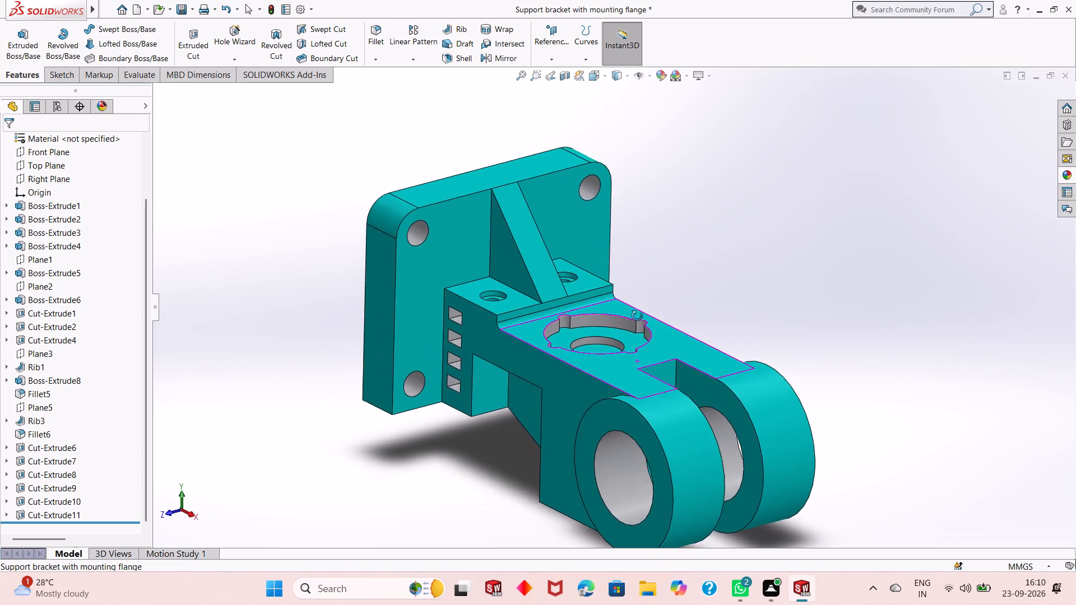
{"action": "scroll", "coordinate": [511, 223], "scroll_direction": "down", "scroll_amount": 4}
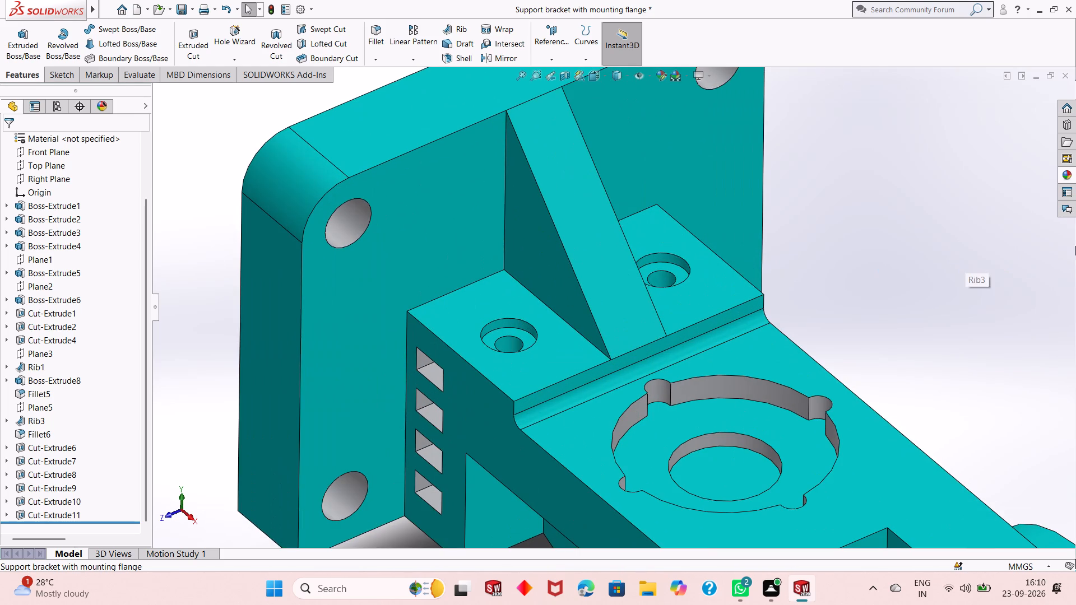
{"action": "left_click", "coordinate": [1064, 174]}
{"action": "left_click_drag", "start_coordinate": [903, 396], "coordinate": [522, 324]}
{"action": "left_click", "coordinate": [522, 324]}
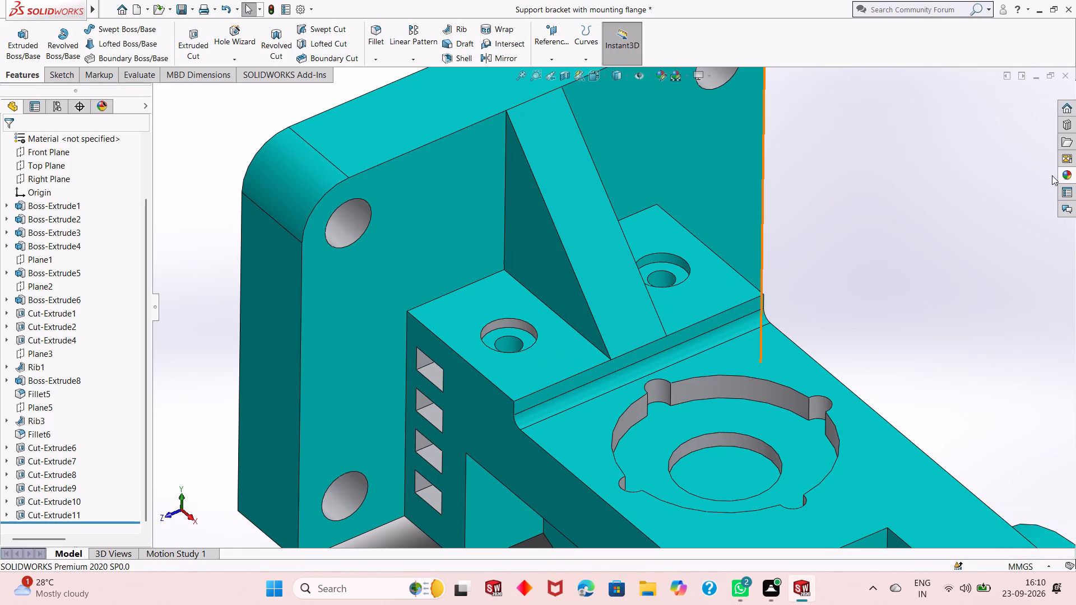
{"action": "left_click", "coordinate": [1065, 175]}
{"action": "left_click_drag", "start_coordinate": [878, 388], "coordinate": [646, 254]}
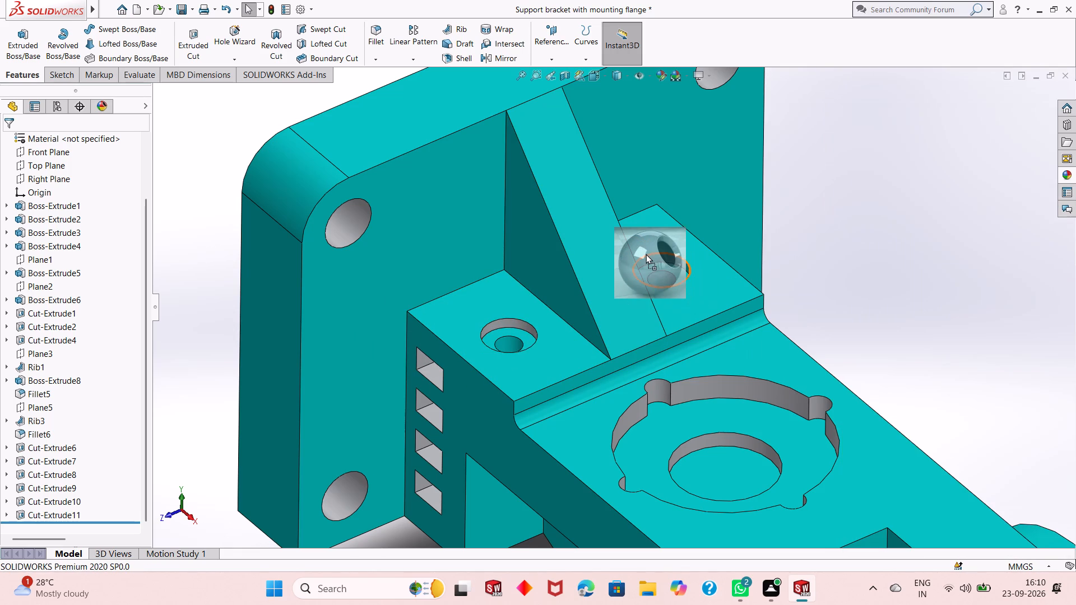
{"action": "left_click_drag", "start_coordinate": [646, 254], "coordinate": [647, 258]}
{"action": "left_click", "coordinate": [647, 258]}
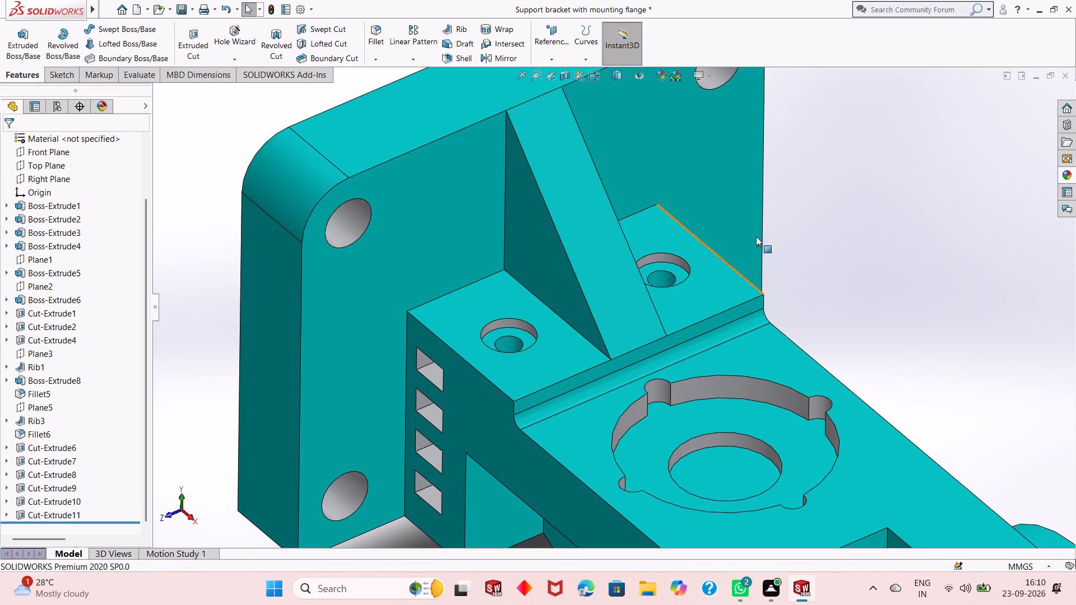
Apply polished aluminum to the inner bore wall faces of the two counterbored holes on either side of the top rib.
{"action": "left_click", "coordinate": [1075, 175]}
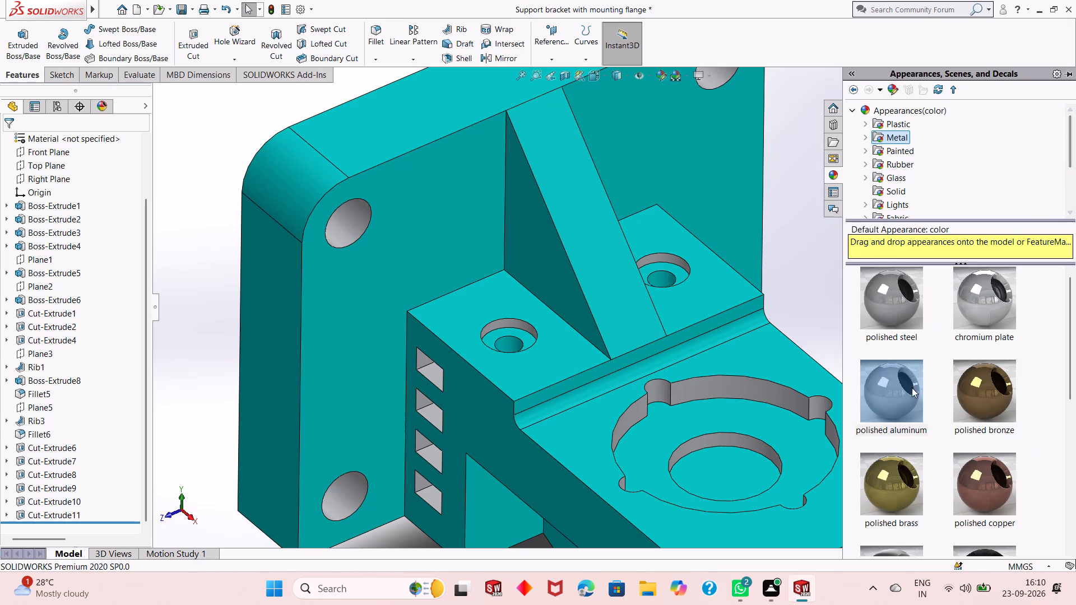
{"action": "left_click_drag", "start_coordinate": [910, 388], "coordinate": [512, 339]}
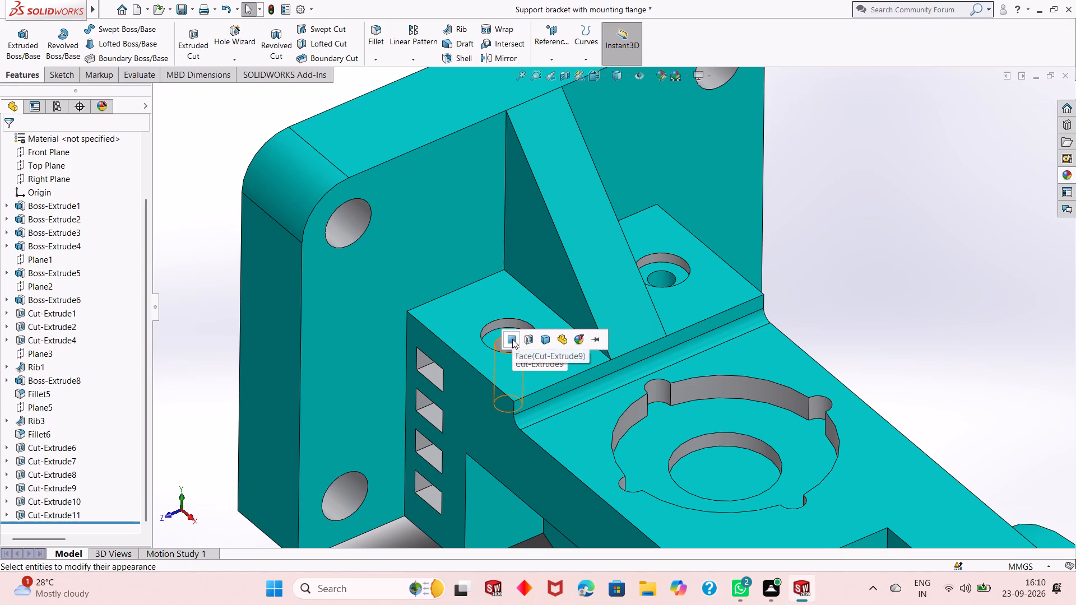
{"action": "left_click", "coordinate": [512, 339]}
{"action": "left_click", "coordinate": [1063, 175]}
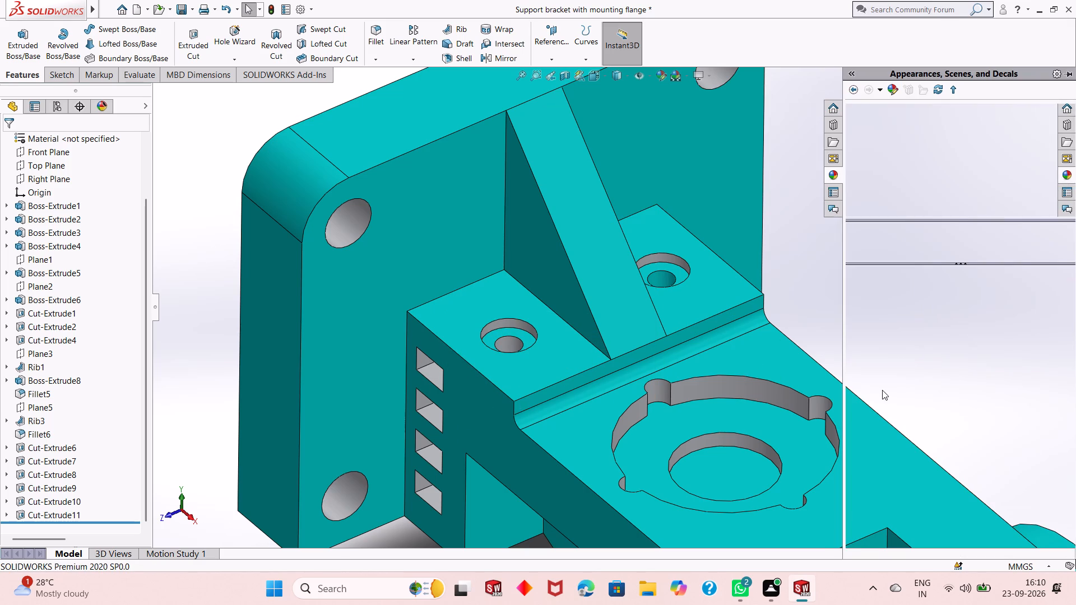
{"action": "left_click_drag", "start_coordinate": [882, 390], "coordinate": [661, 276]}
{"action": "left_click", "coordinate": [661, 276]}
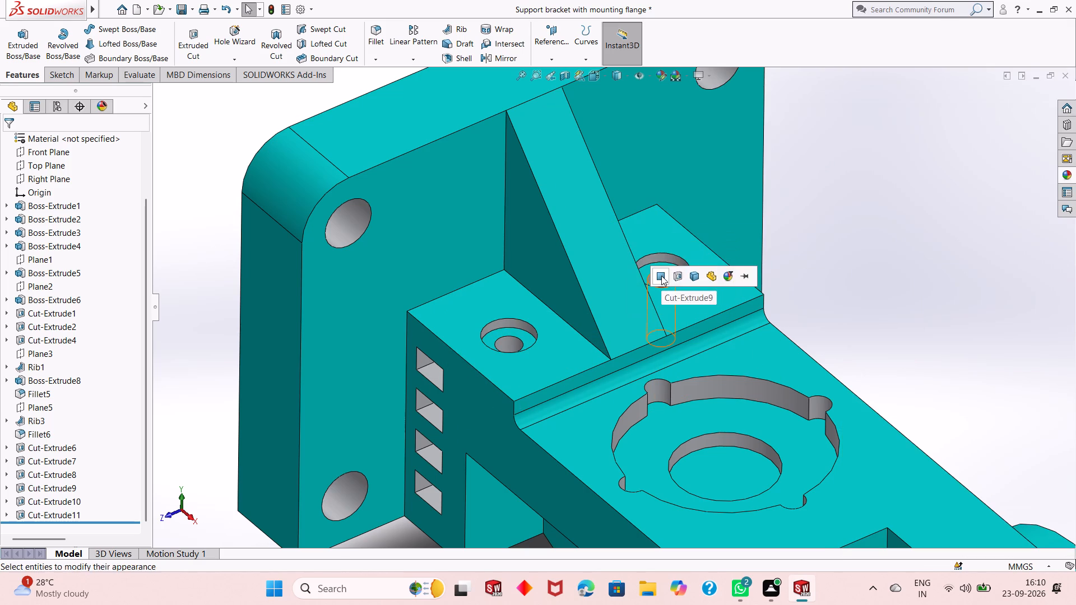
Examine the whole bracket's cyan and polished aluminum finish from several angles and zoom levels.
{"action": "scroll", "coordinate": [671, 287], "scroll_direction": "up", "scroll_amount": 6}
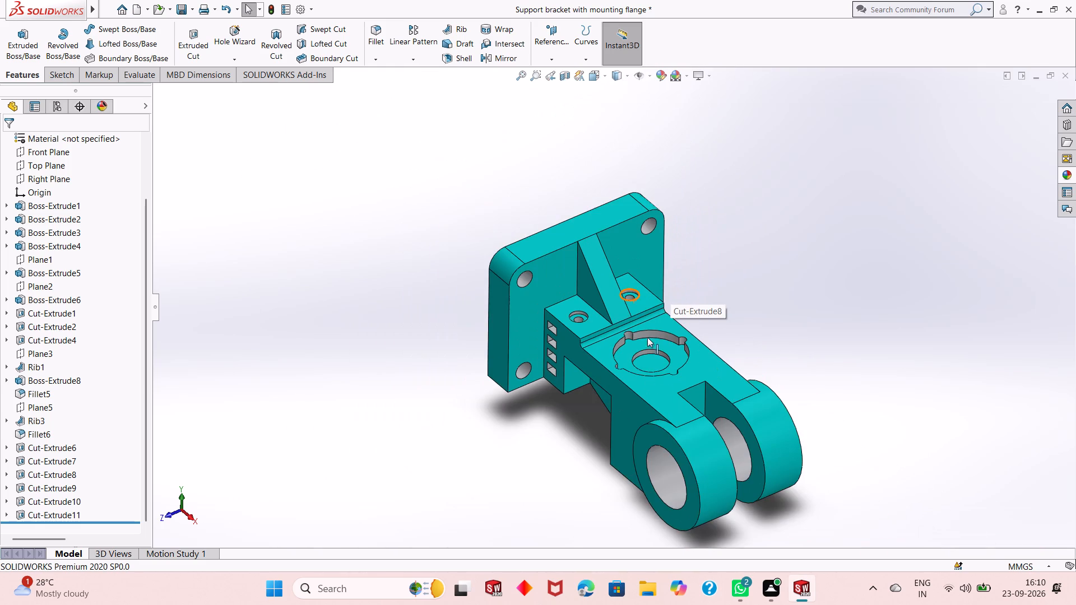
{"action": "scroll", "coordinate": [694, 459], "scroll_direction": "down", "scroll_amount": 3}
{"action": "scroll", "coordinate": [698, 458], "scroll_direction": "up", "scroll_amount": 2}
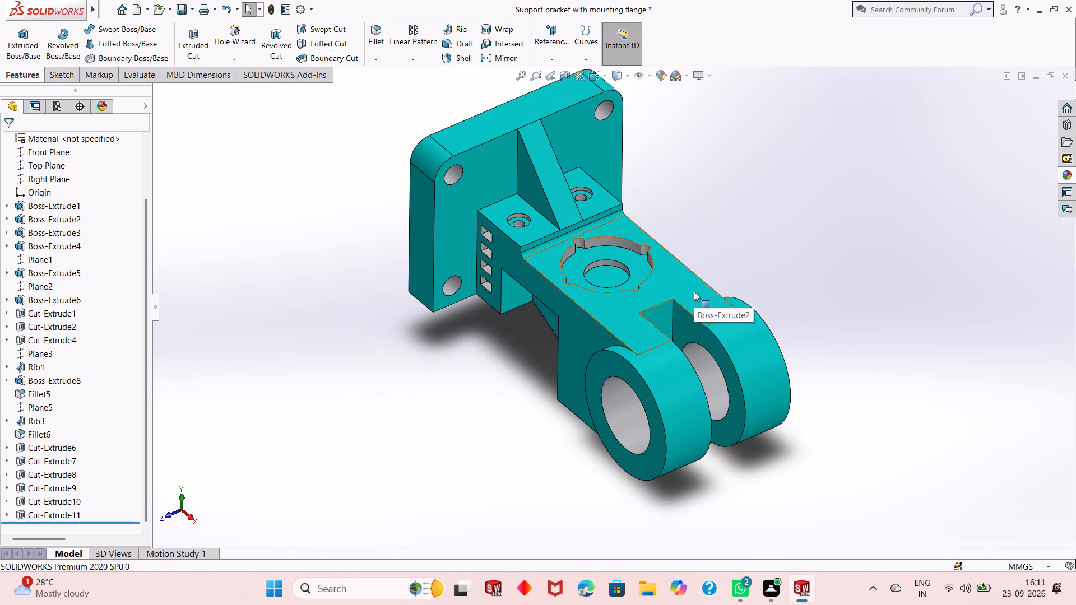
{"action": "middle_click_drag", "start_coordinate": [624, 307], "coordinate": [625, 308]}
{"action": "middle_click_drag", "start_coordinate": [625, 308], "coordinate": [630, 270]}
{"action": "scroll", "coordinate": [630, 266], "scroll_direction": "down", "scroll_amount": 2}
{"action": "scroll", "coordinate": [627, 262], "scroll_direction": "up", "scroll_amount": 2}
{"action": "scroll", "coordinate": [586, 180], "scroll_direction": "down", "scroll_amount": 2}
{"action": "scroll", "coordinate": [627, 352], "scroll_direction": "up", "scroll_amount": 3}
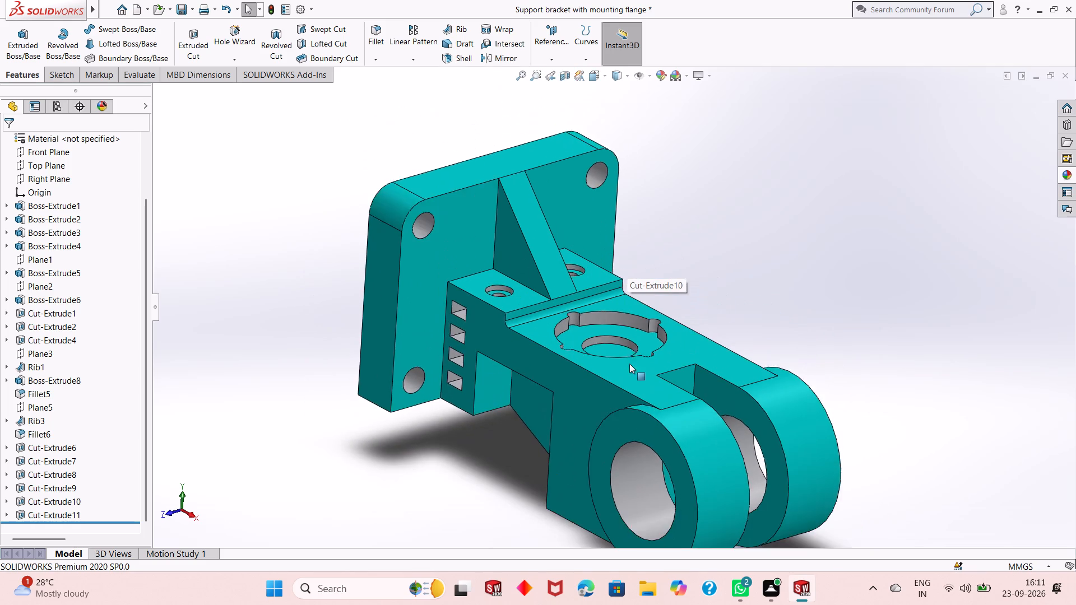
{"action": "scroll", "coordinate": [629, 364], "scroll_direction": "up", "scroll_amount": 1}
{"action": "scroll", "coordinate": [649, 411], "scroll_direction": "down", "scroll_amount": 2}
{"action": "middle_click_drag", "start_coordinate": [636, 314], "coordinate": [632, 336]}
{"action": "scroll", "coordinate": [607, 272], "scroll_direction": "down", "scroll_amount": 1}
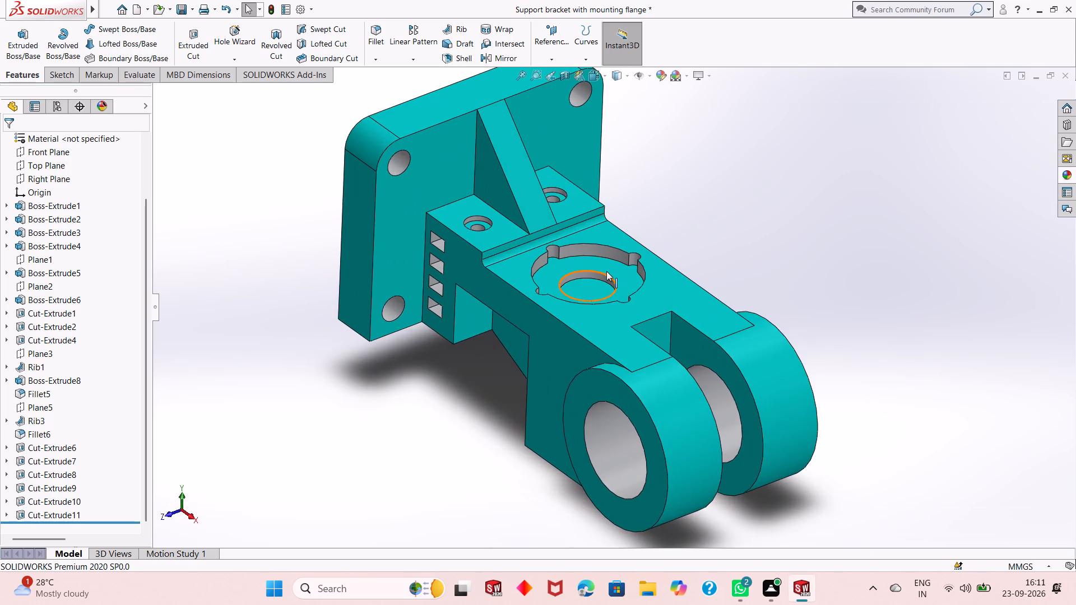
{"action": "scroll", "coordinate": [606, 271], "scroll_direction": "down", "scroll_amount": 3}
{"action": "scroll", "coordinate": [606, 271], "scroll_direction": "up", "scroll_amount": 4}
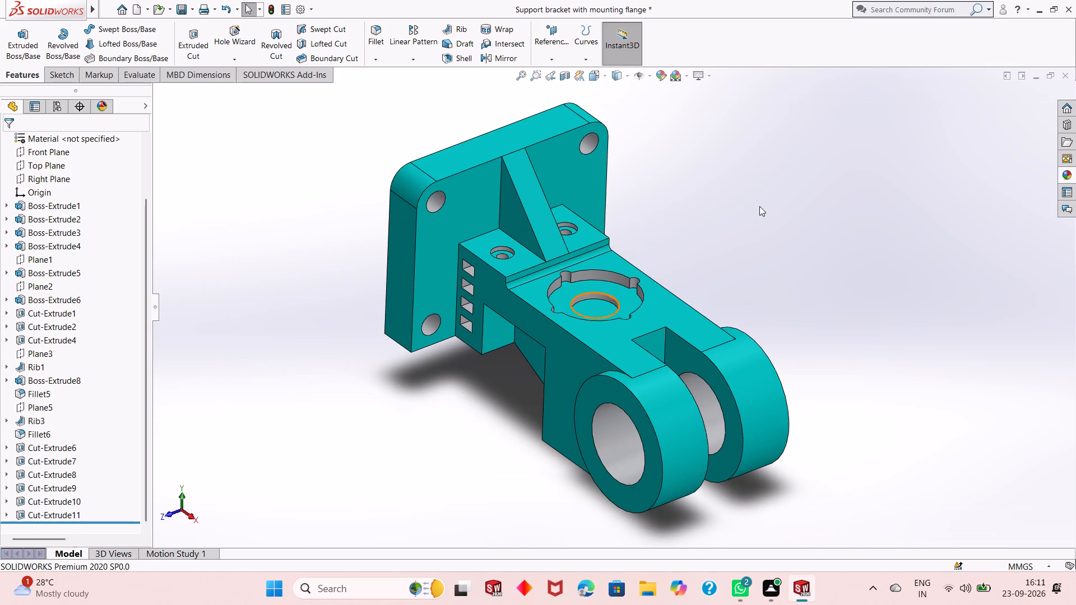
{"action": "scroll", "coordinate": [759, 206], "scroll_direction": "up", "scroll_amount": 1}
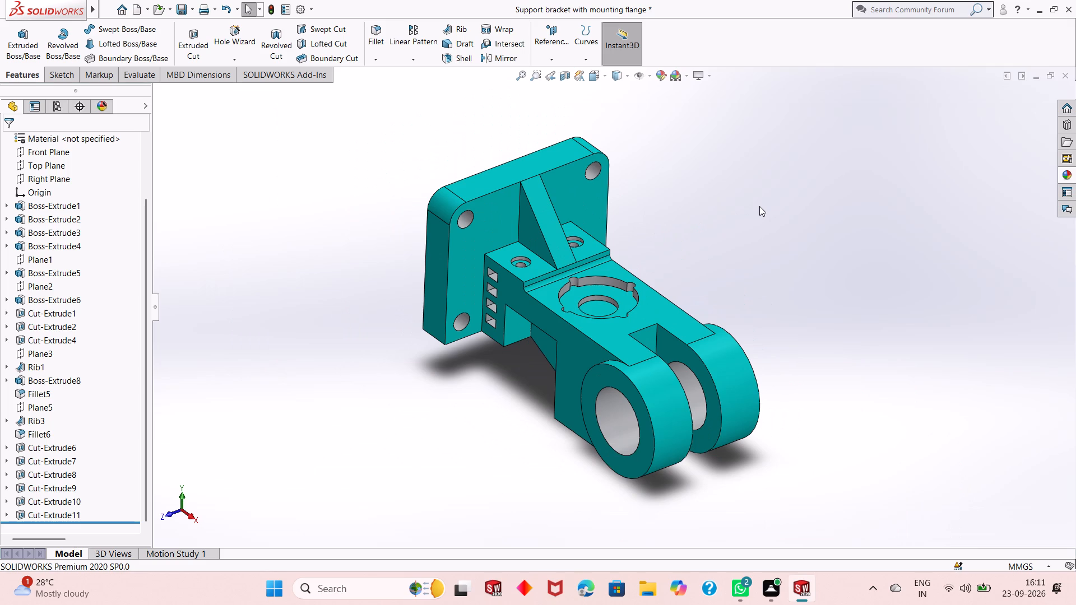
{"action": "scroll", "coordinate": [609, 252], "scroll_direction": "down", "scroll_amount": 3}
{"action": "scroll", "coordinate": [609, 252], "scroll_direction": "up", "scroll_amount": 2}
{"action": "scroll", "coordinate": [644, 442], "scroll_direction": "down", "scroll_amount": 1}
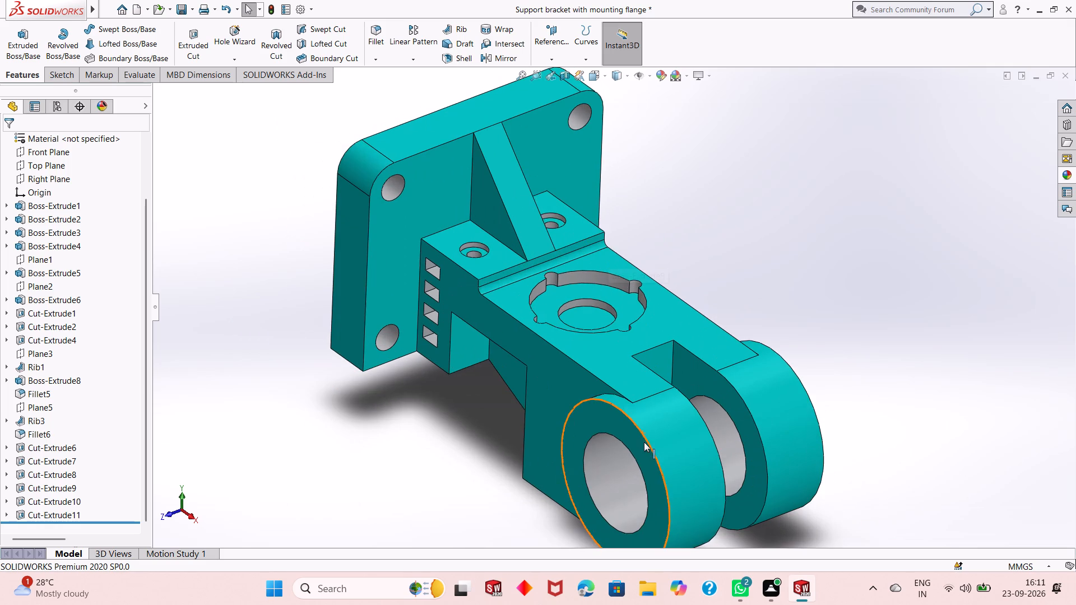
{"action": "scroll", "coordinate": [635, 394], "scroll_direction": "up", "scroll_amount": 1}
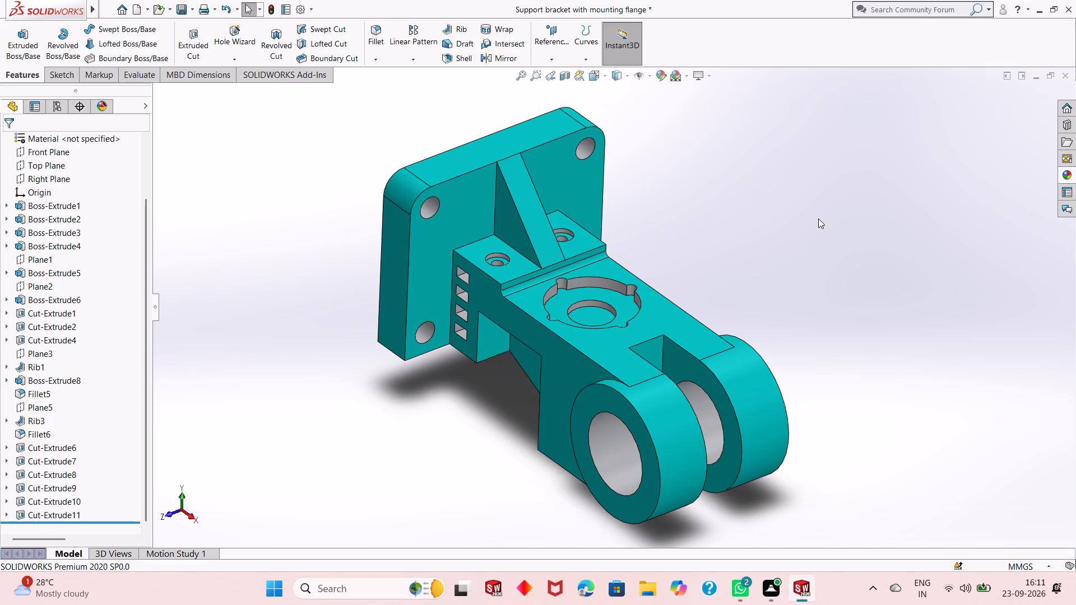
Save the support bracket part.
{"action": "key", "text": "ctrl+s"}
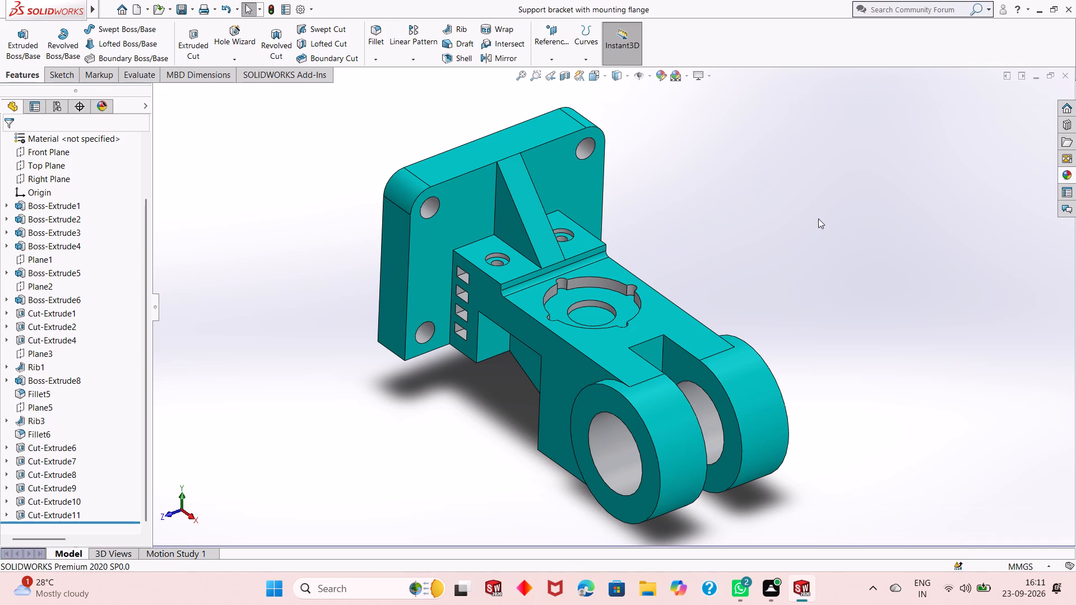
{"action": "key", "text": "ctrl+s"}
{"action": "key", "text": "ctrl+s"}
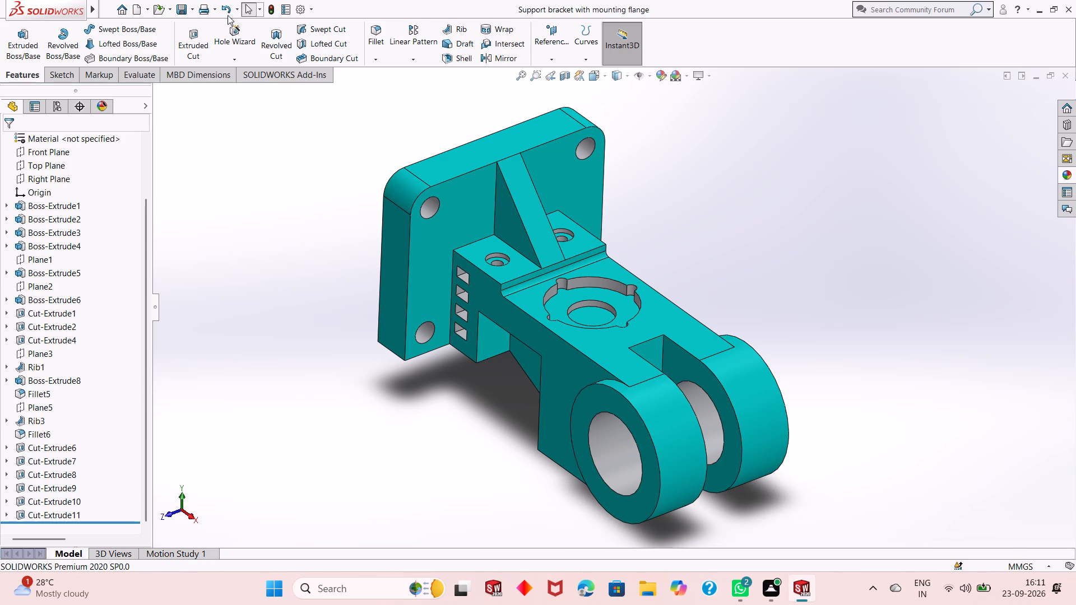
Save a copy of the part as an Adobe PDF named Support bracket with mounting flange in the Downloads folder.
{"action": "left_click", "coordinate": [194, 6]}
{"action": "left_click", "coordinate": [203, 39]}
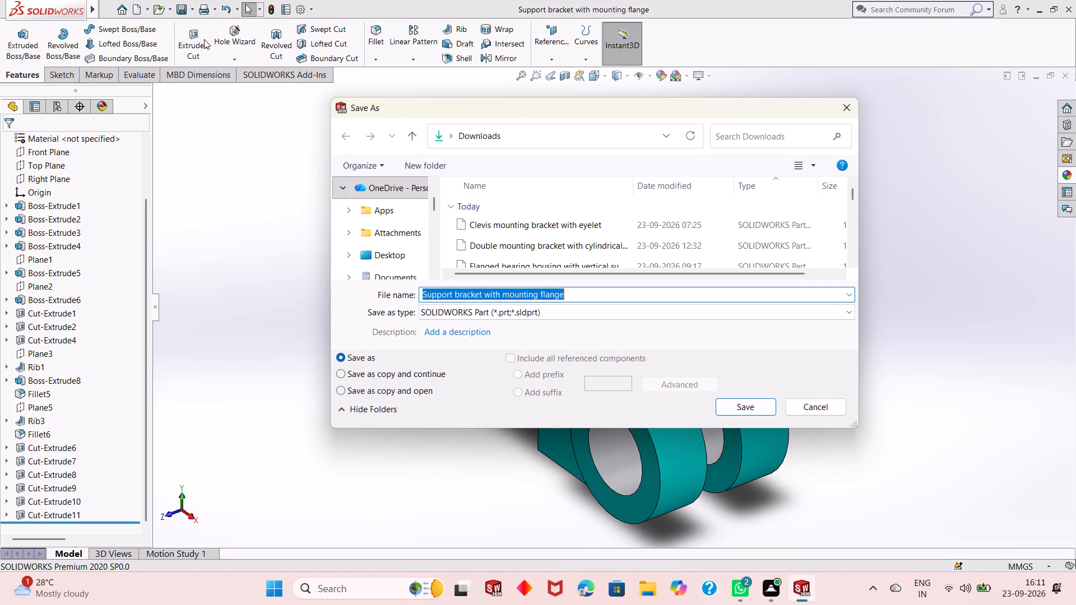
{"action": "left_click", "coordinate": [529, 319]}
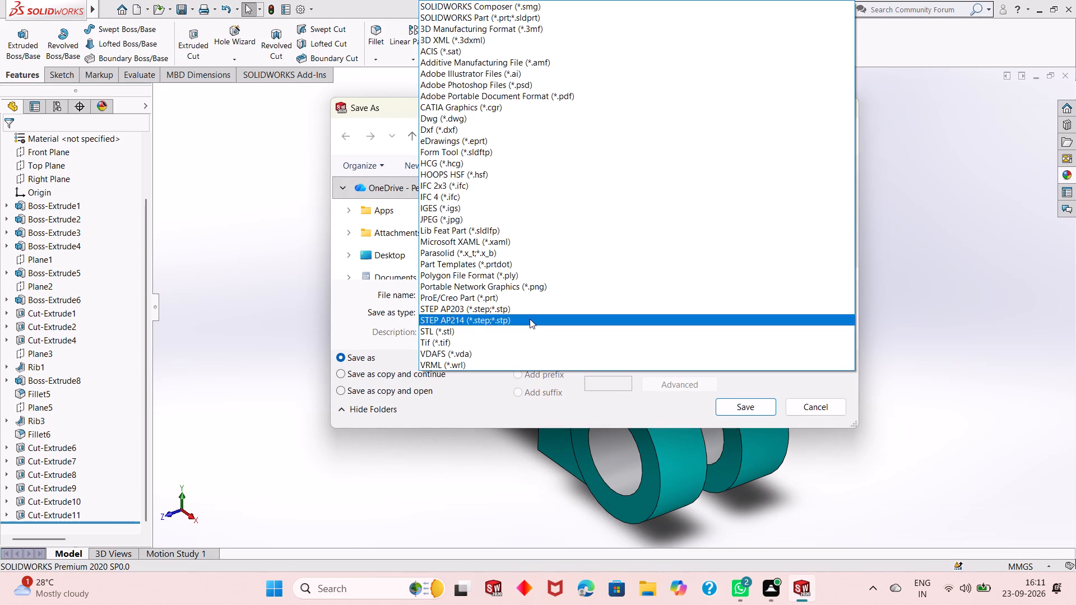
{"action": "left_click", "coordinate": [605, 100]}
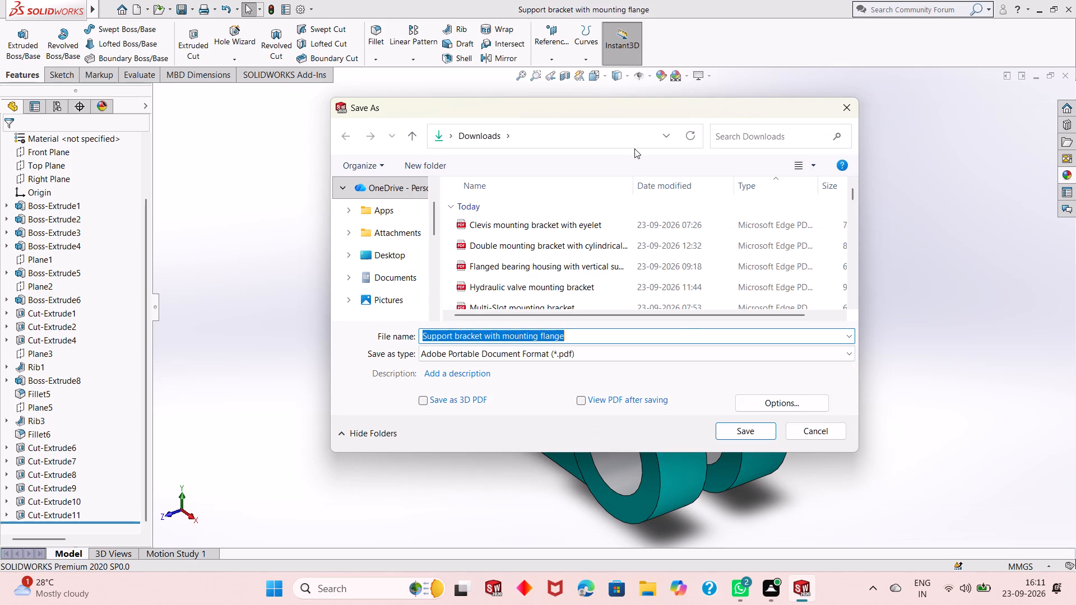
{"action": "left_click", "coordinate": [763, 432]}
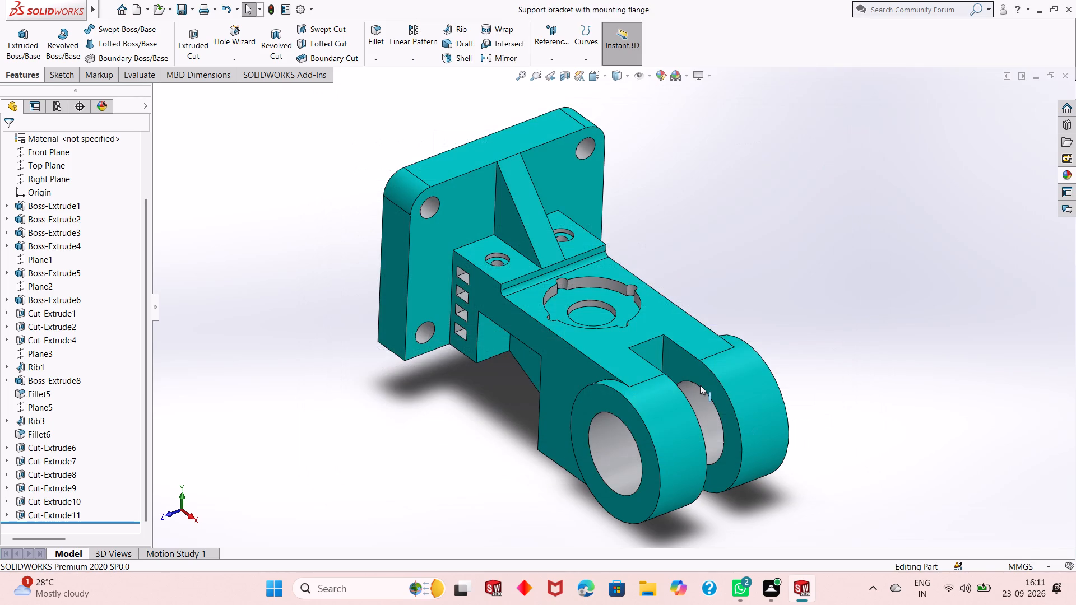